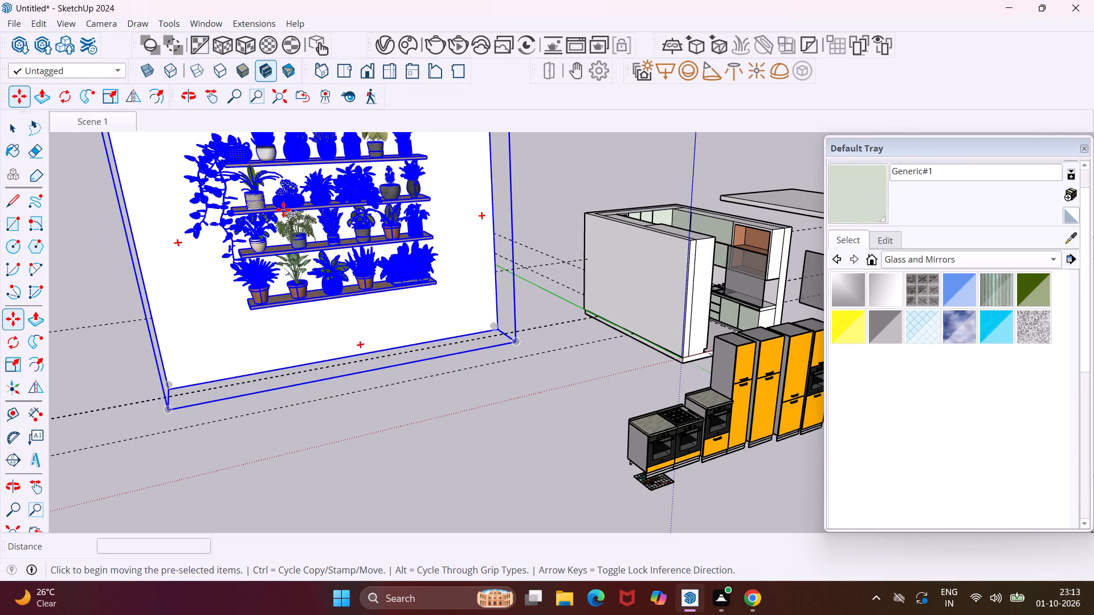
Search the 3D Warehouse models for "kitchen oven".
key("Escape")
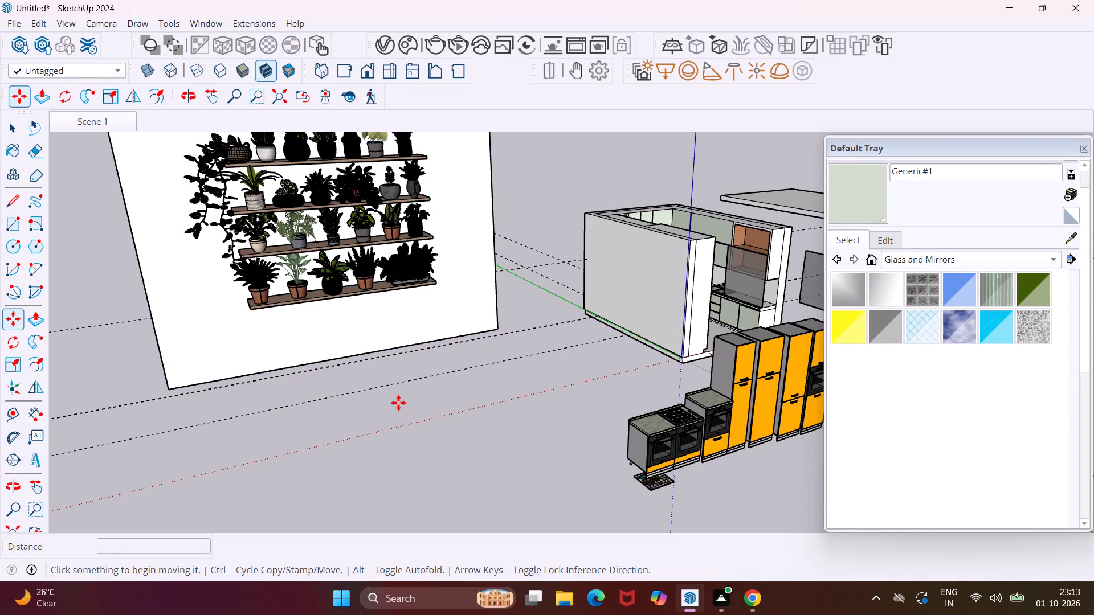
key("Escape")
key("space")
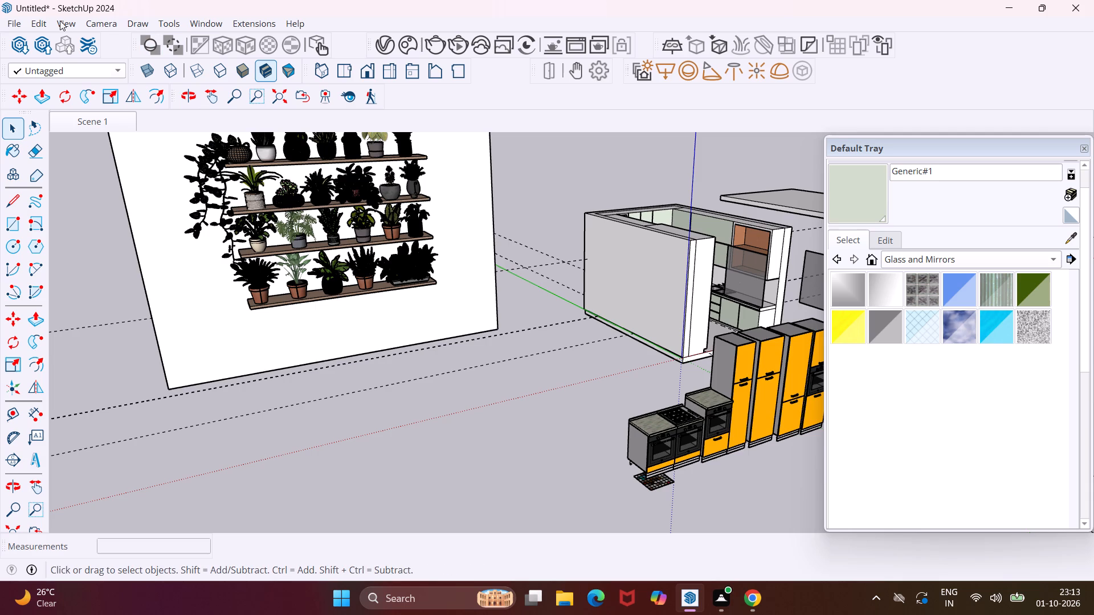
left_click(195, 18)
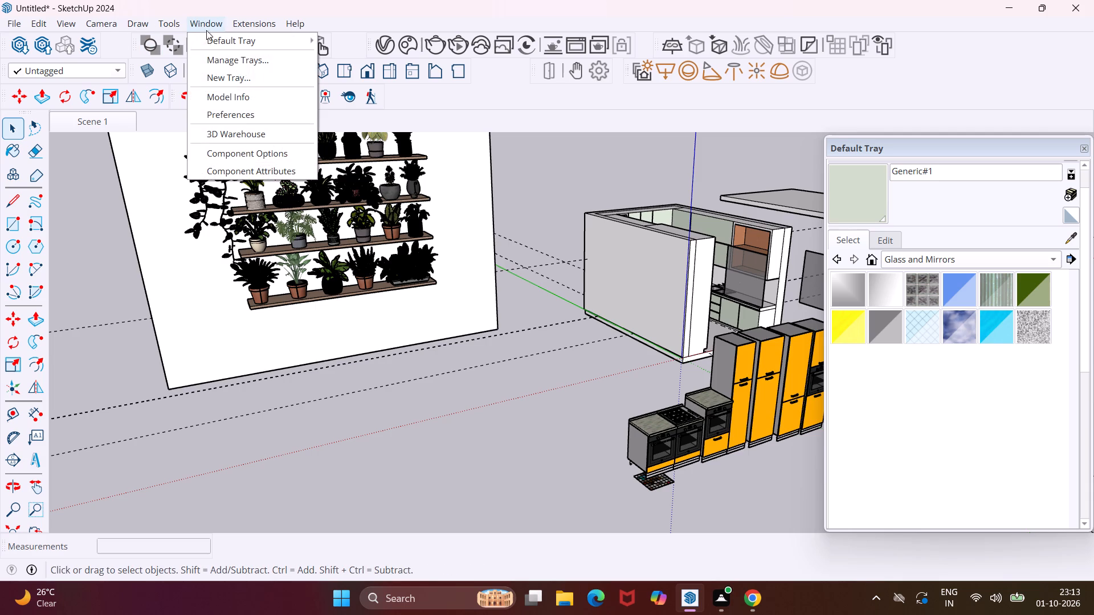
left_click(246, 137)
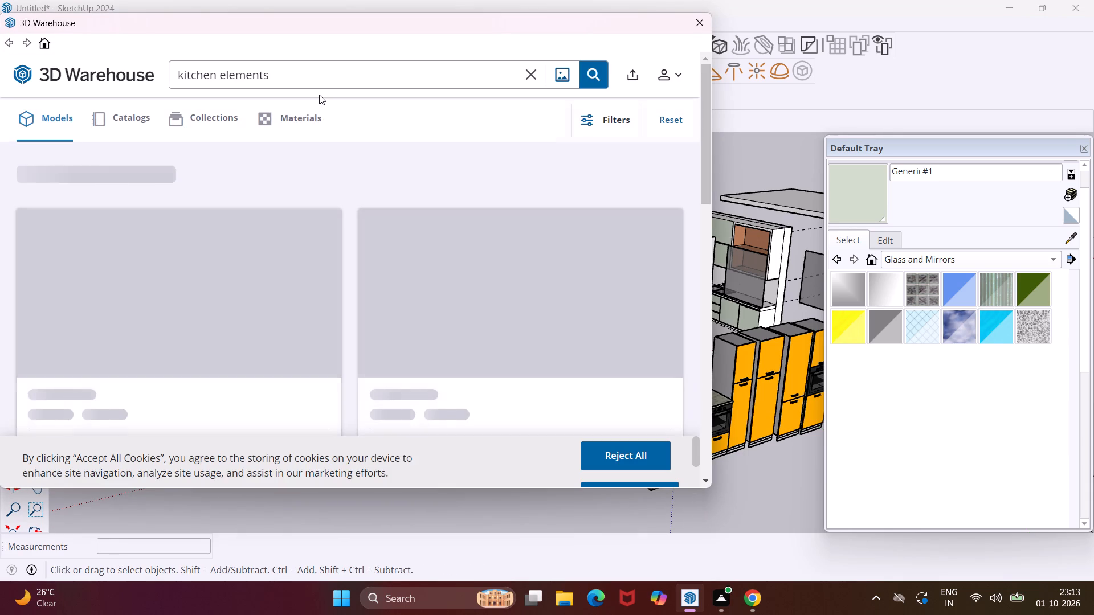
left_click(299, 77)
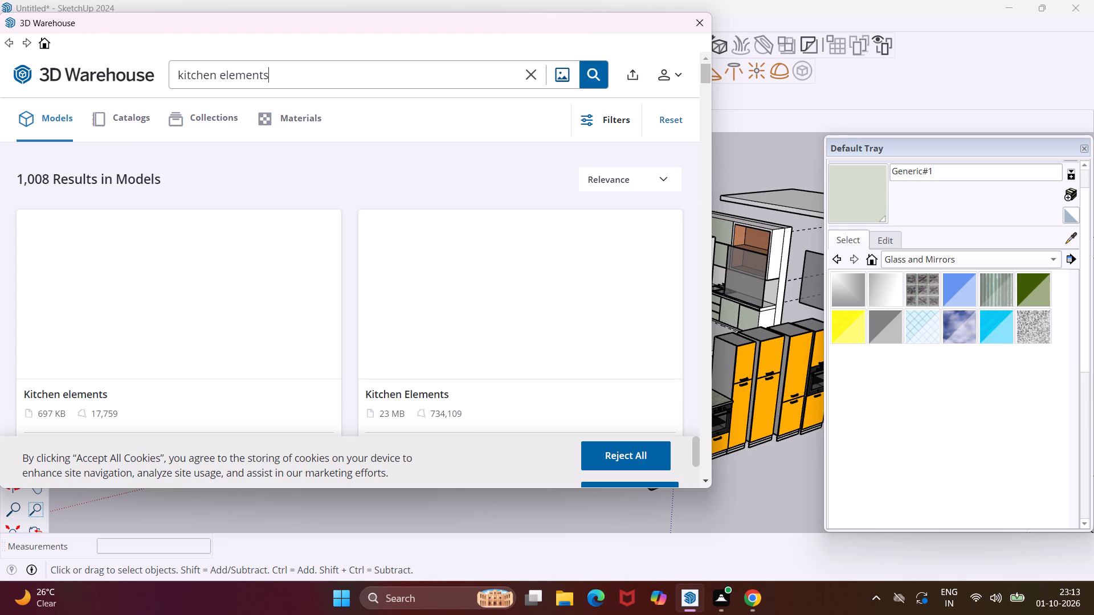
key("BackSpace")
key("BackSpace")
key("BackSpace")
key("BackSpace")
key("BackSpace")
key("BackSpace")
key("BackSpace")
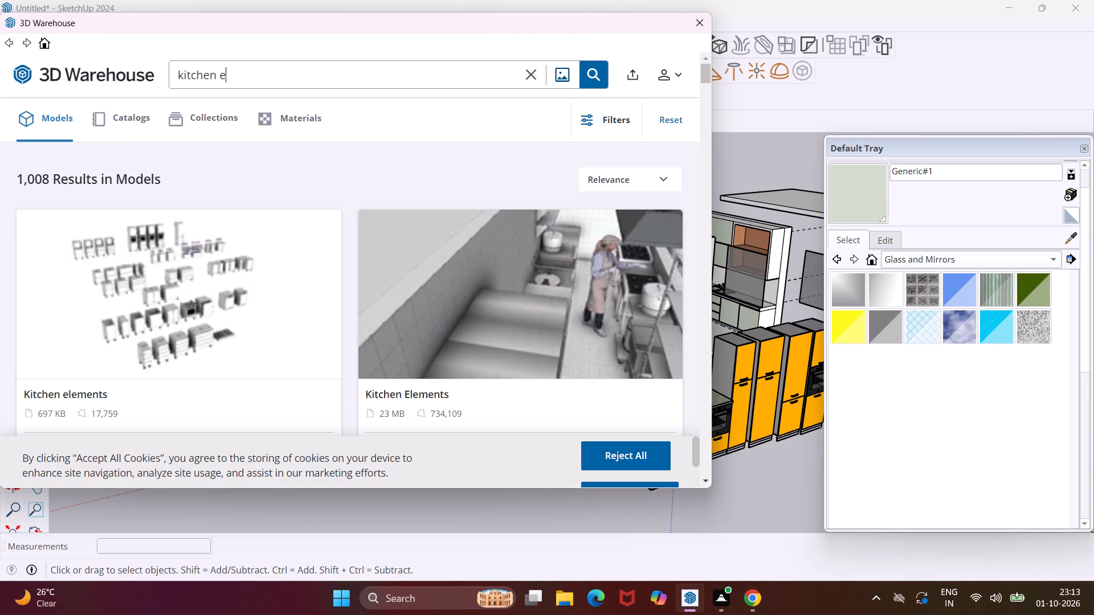
key("BackSpace")
key("o")
key("v")
type("en")
key("Return")
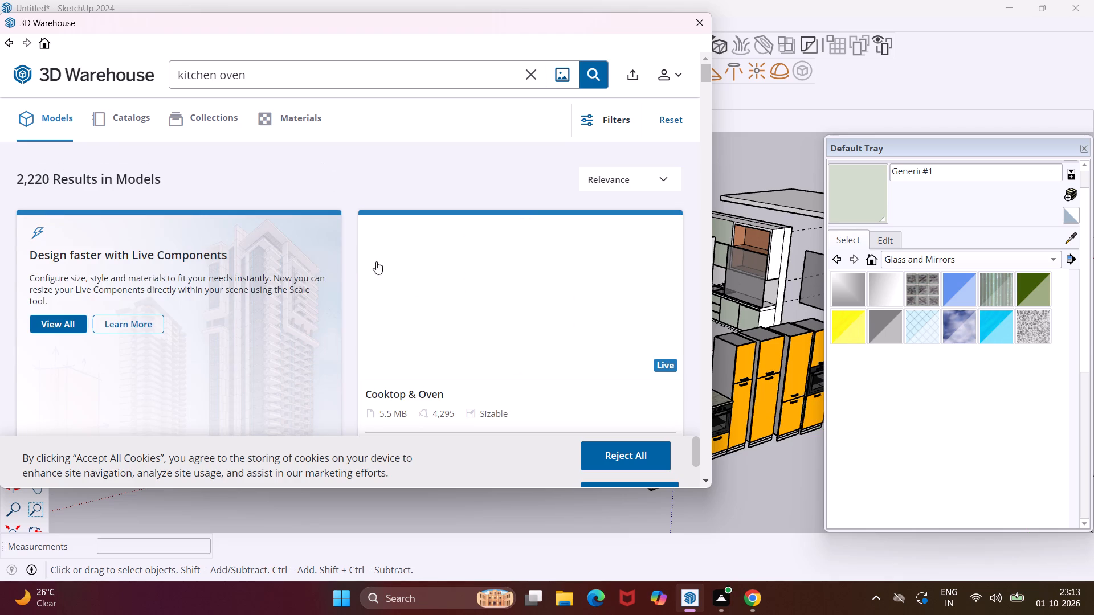
Browse the kitchen oven models for a suitable single built-in oven.
scroll(353, 248, "down", 5)
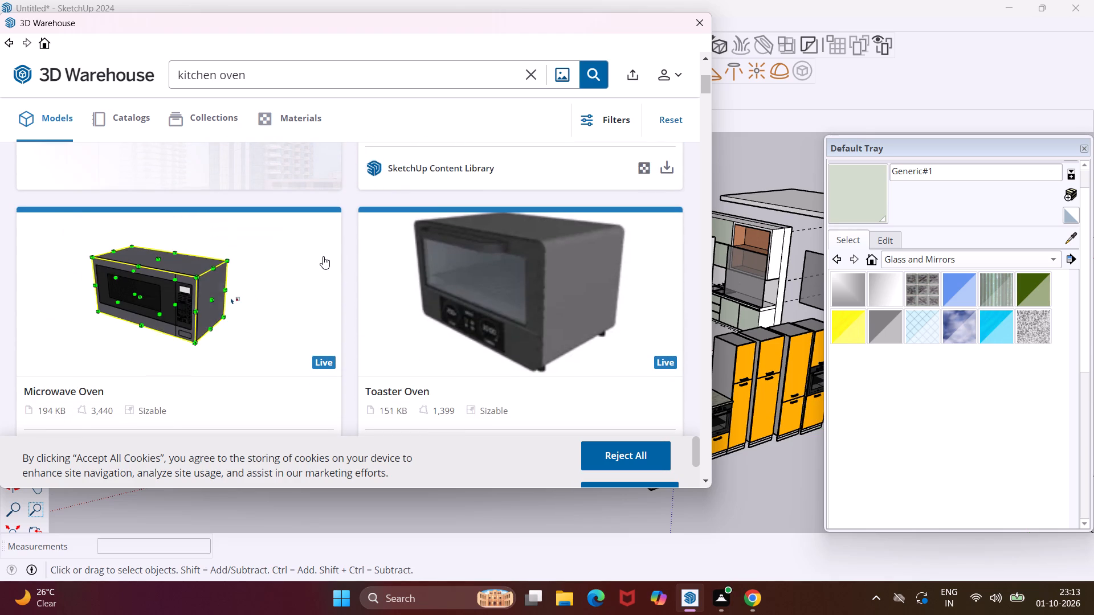
scroll(305, 256, "down", 4)
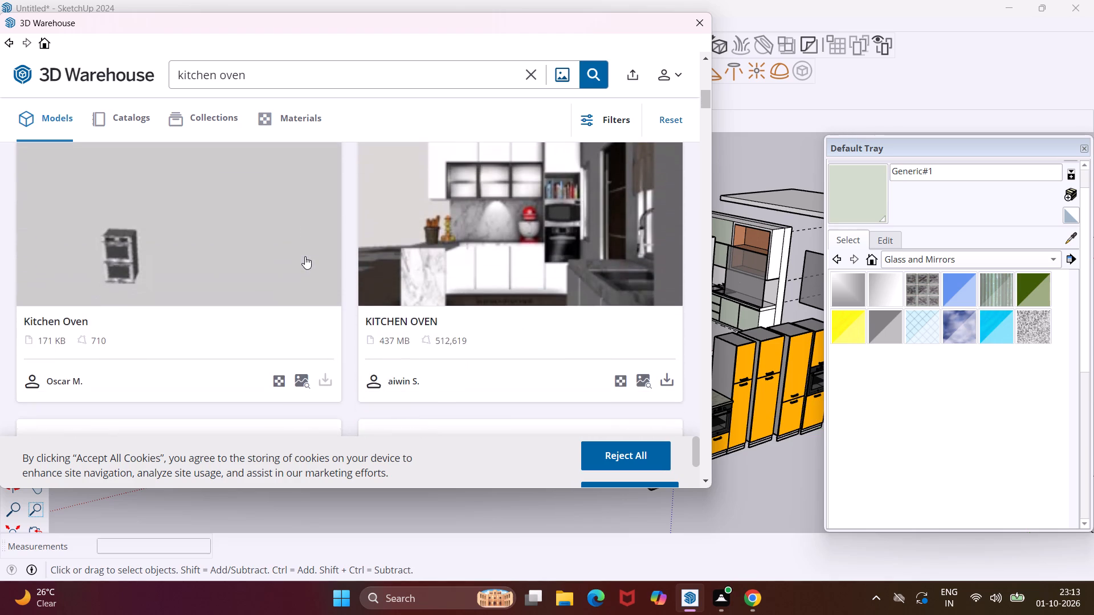
scroll(300, 255, "down", 4)
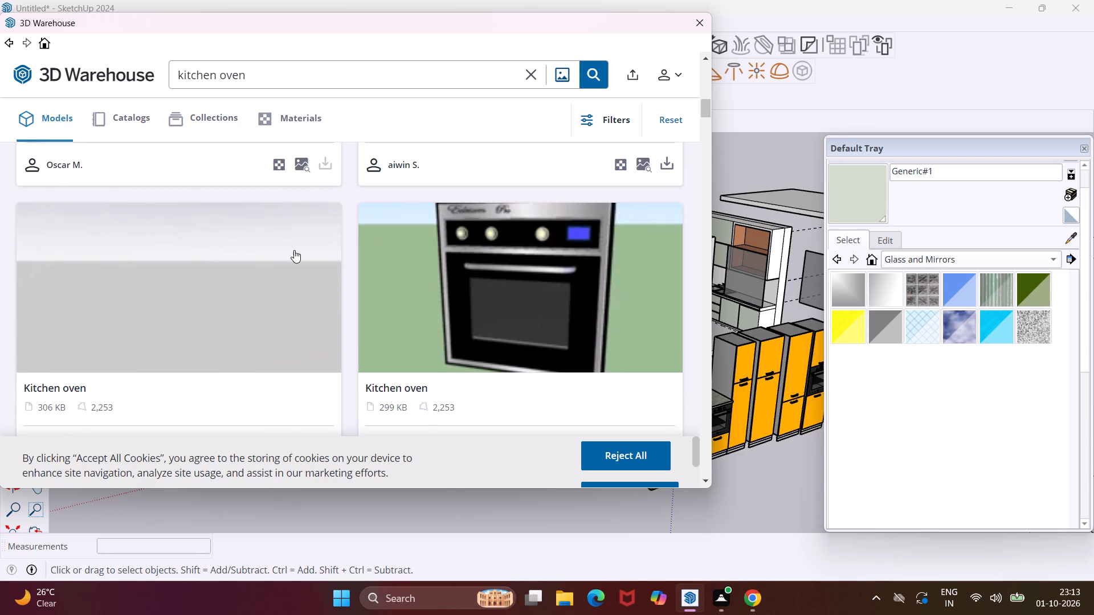
scroll(294, 250, "down", 3)
scroll(294, 250, "up", 2)
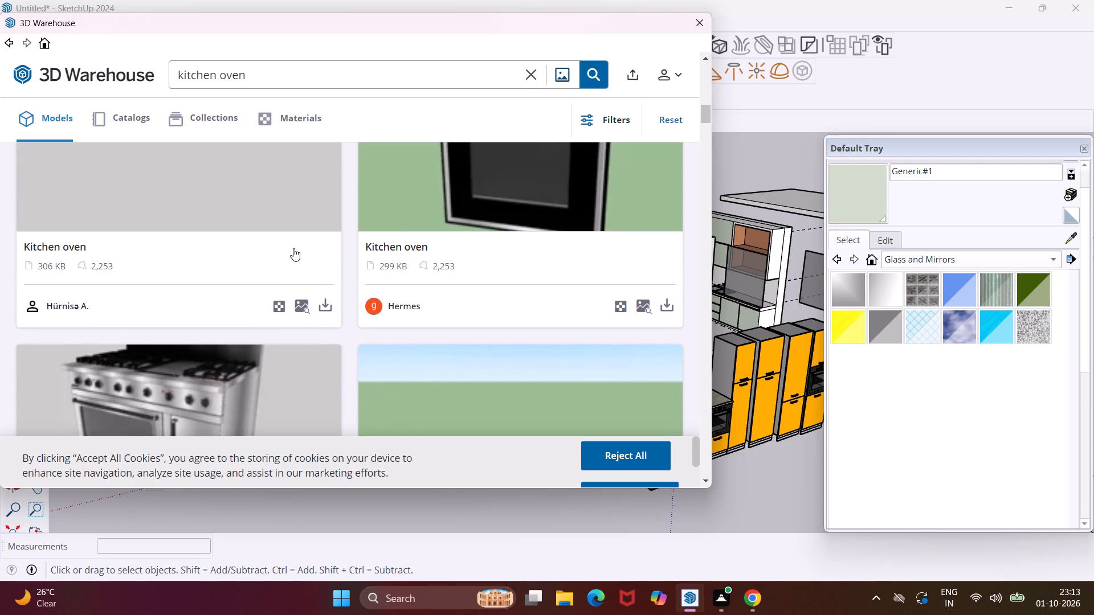
scroll(293, 248, "up", 1)
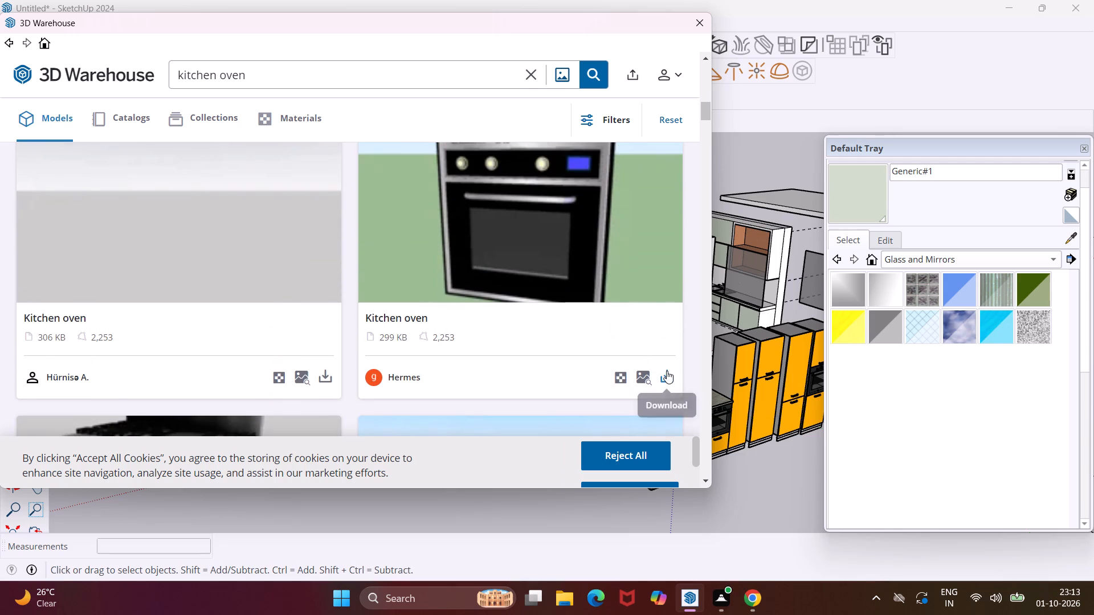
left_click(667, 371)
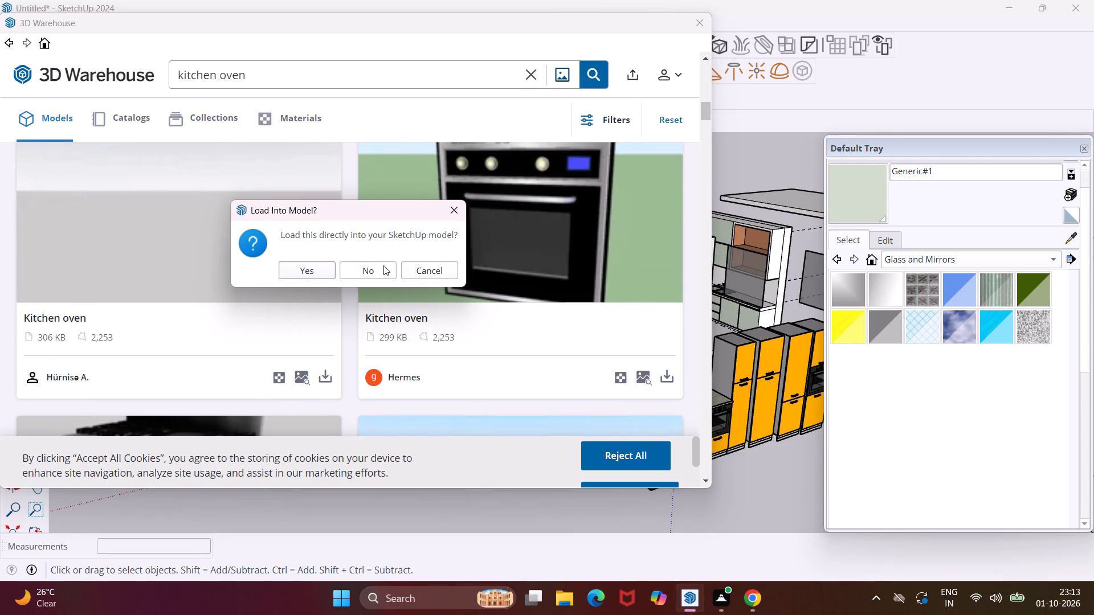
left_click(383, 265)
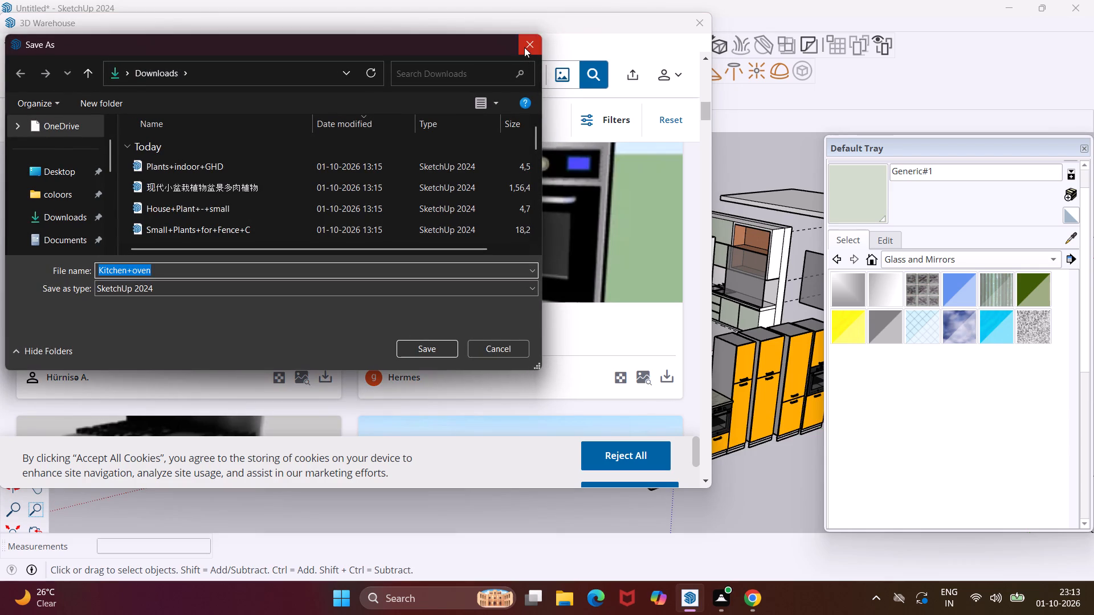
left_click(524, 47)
Load the 299 KB Kitchen oven directly into the model and place it on open ground between the plant wall and the yellow cabinets.
left_click(666, 382)
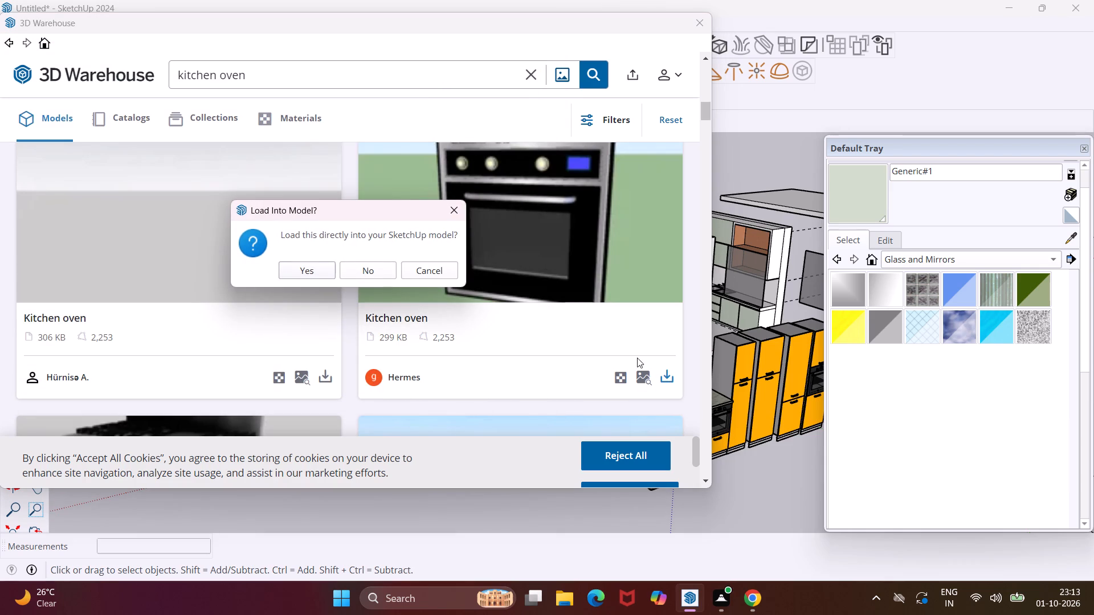
left_click(319, 270)
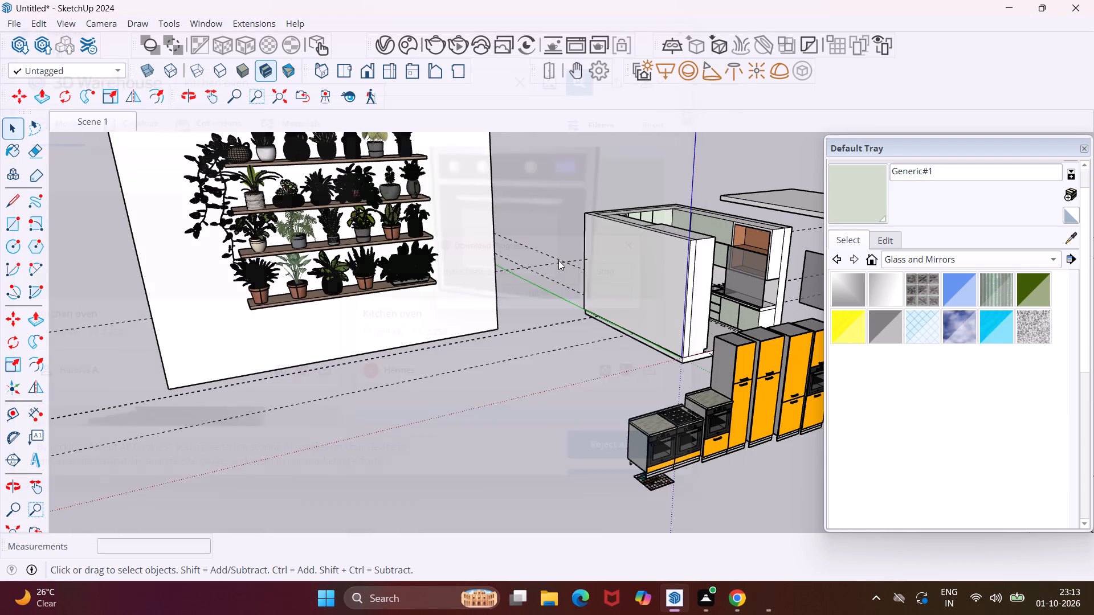
scroll(528, 283, "down", 6)
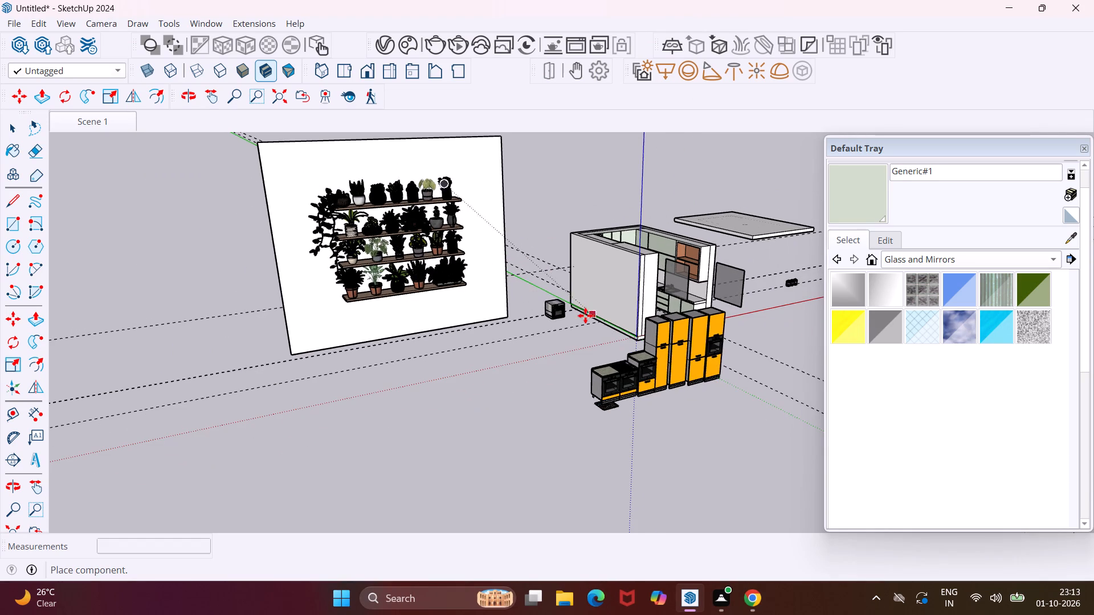
left_click(544, 369)
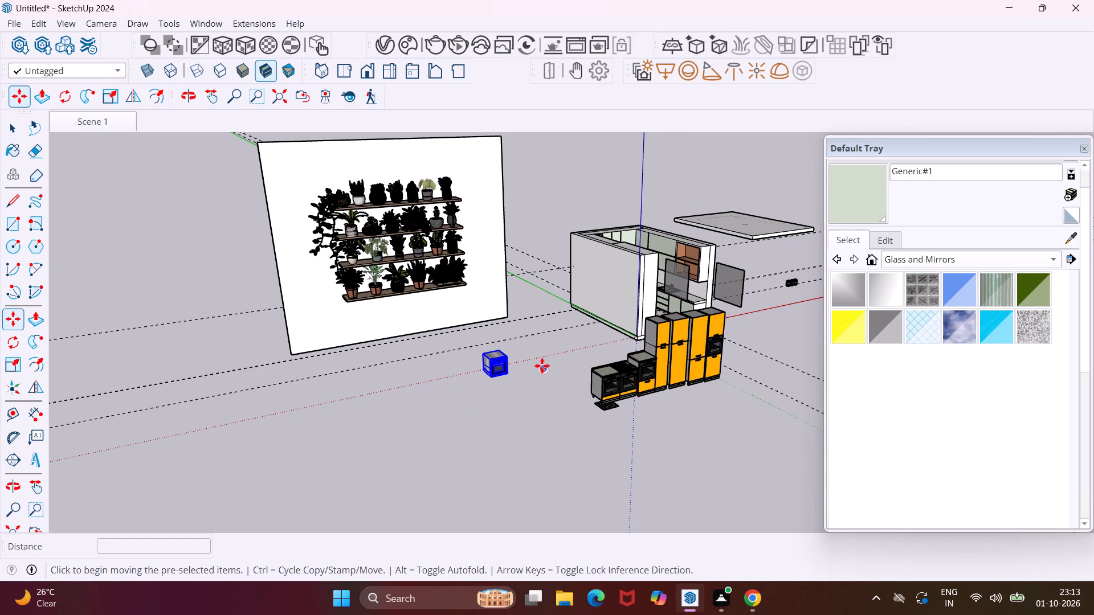
key("Escape")
key("space")
Rotate the imported oven 90 degrees horizontally about a point on the ground in front of it.
middle_click_drag(497, 358, 572, 348)
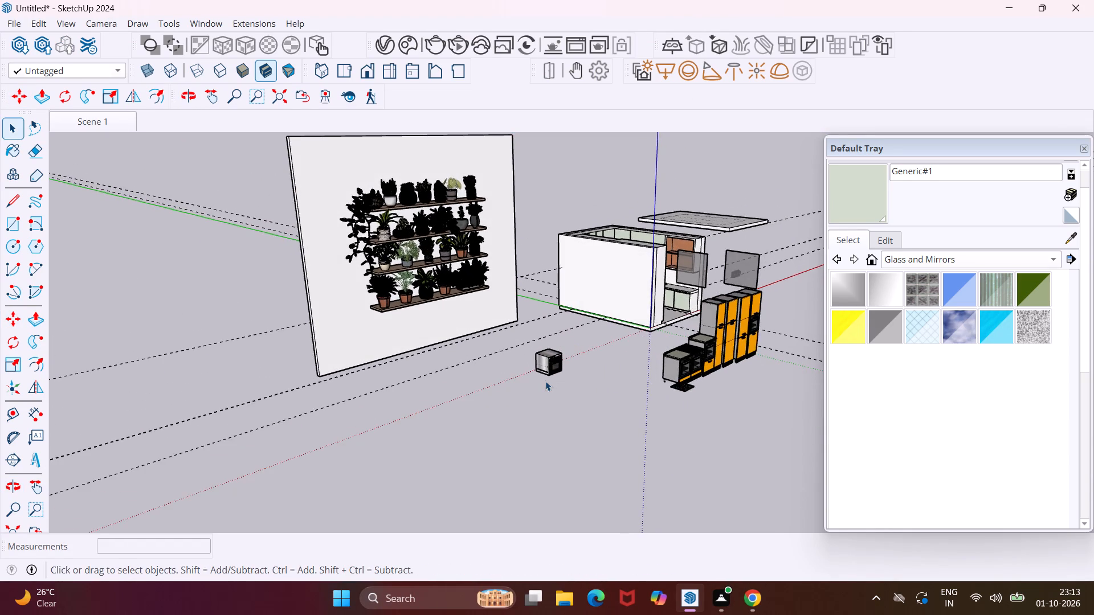
scroll(544, 380, "up", 9)
middle_click_drag(591, 321, 500, 319)
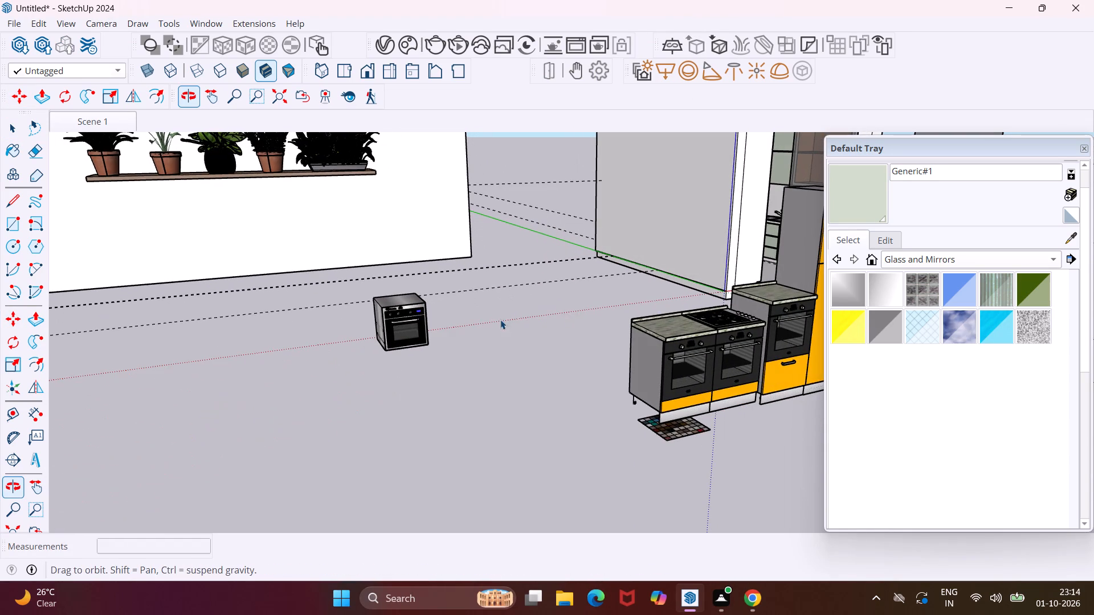
scroll(399, 349, "up", 4)
left_click(404, 337)
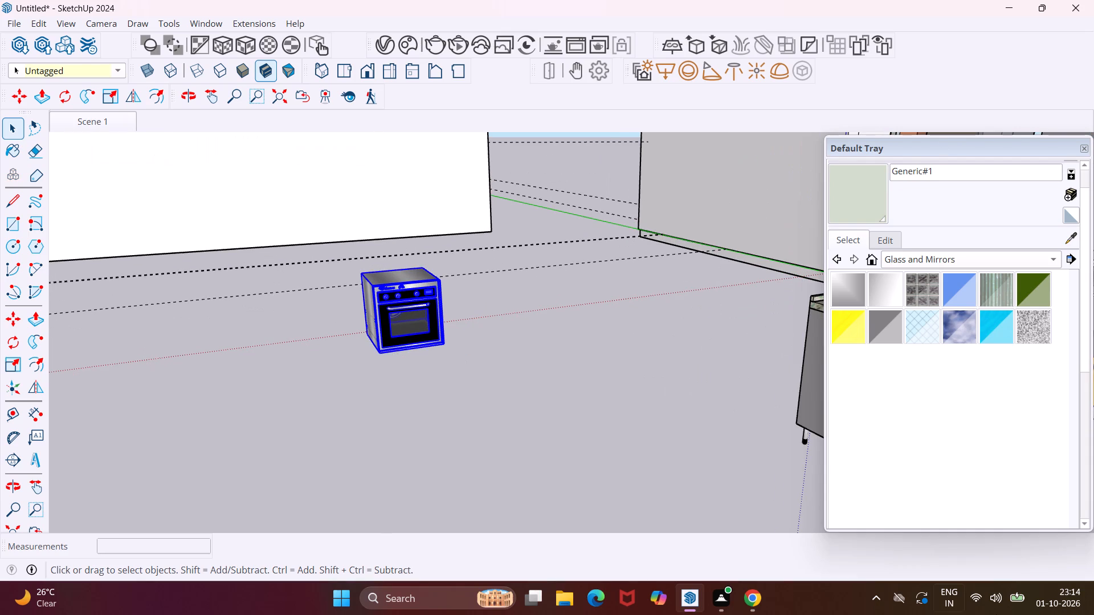
left_click(5, 335)
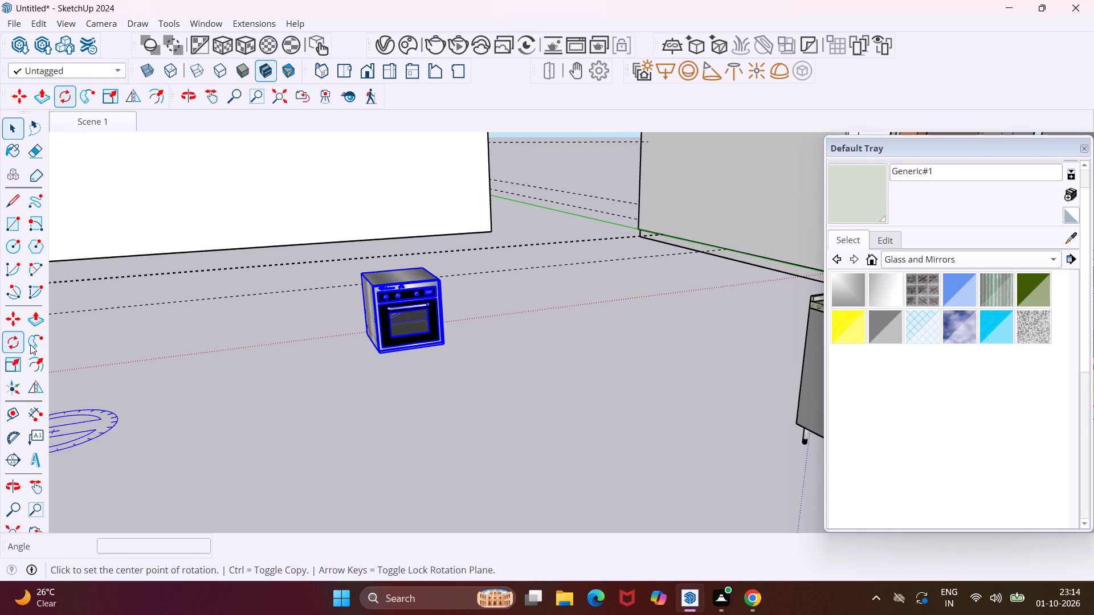
left_click(401, 374)
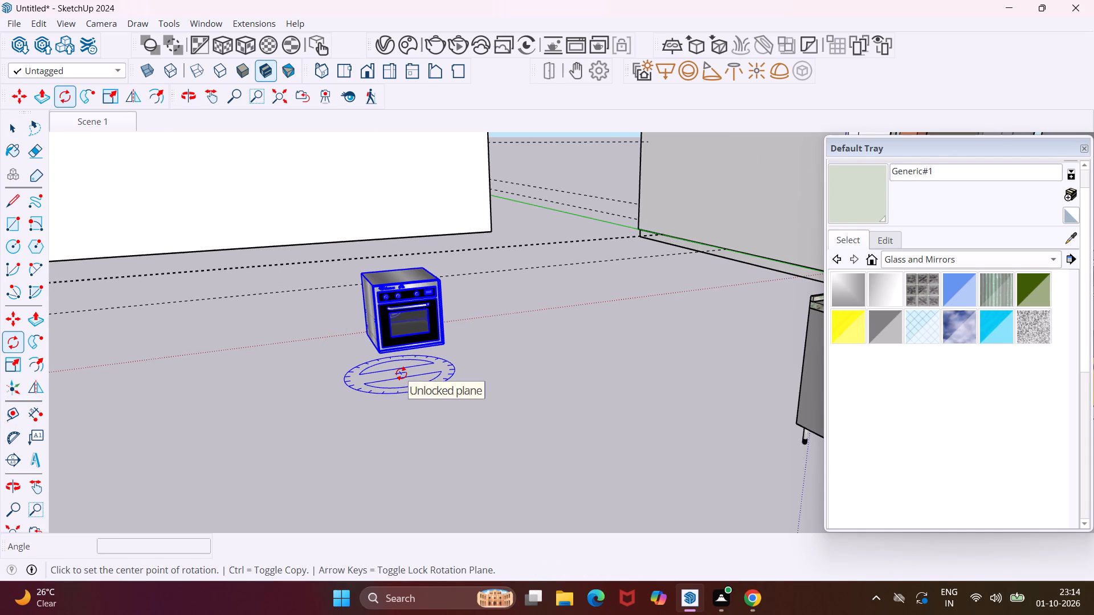
left_click(479, 356)
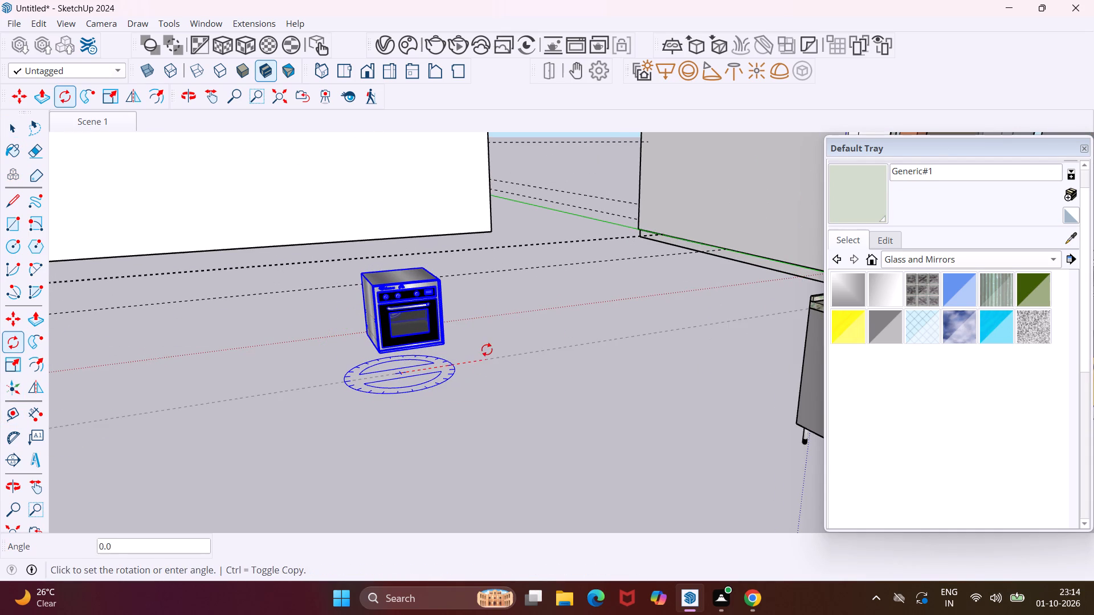
left_click(352, 298)
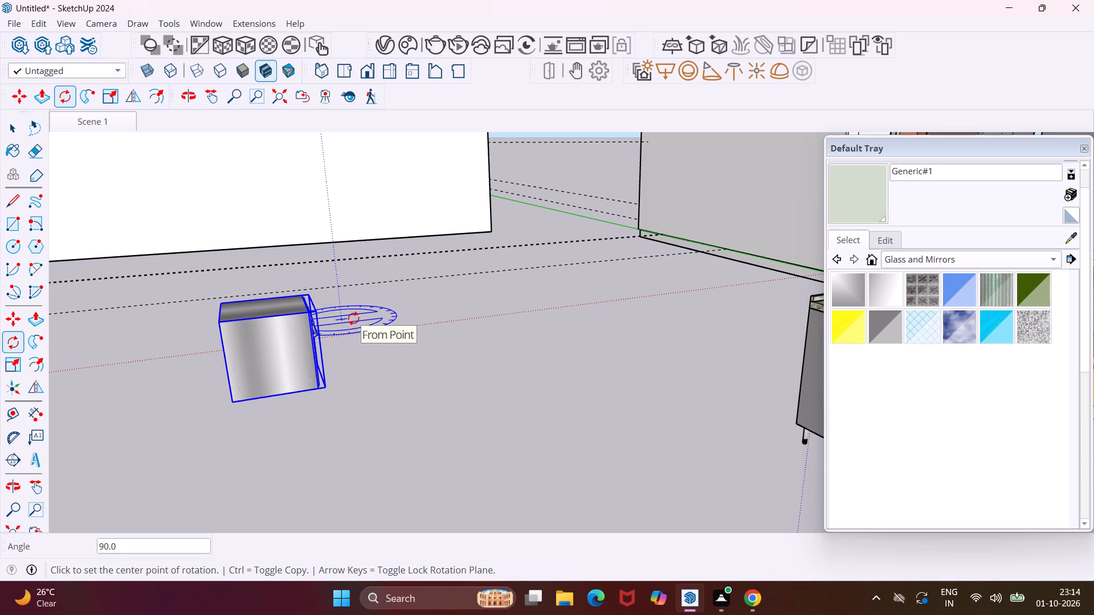
key("Escape")
key("space")
Move the oven by its lower front corner about 25' 11" to the open ground in front of the kitchen, near the glass panels.
left_click(322, 380)
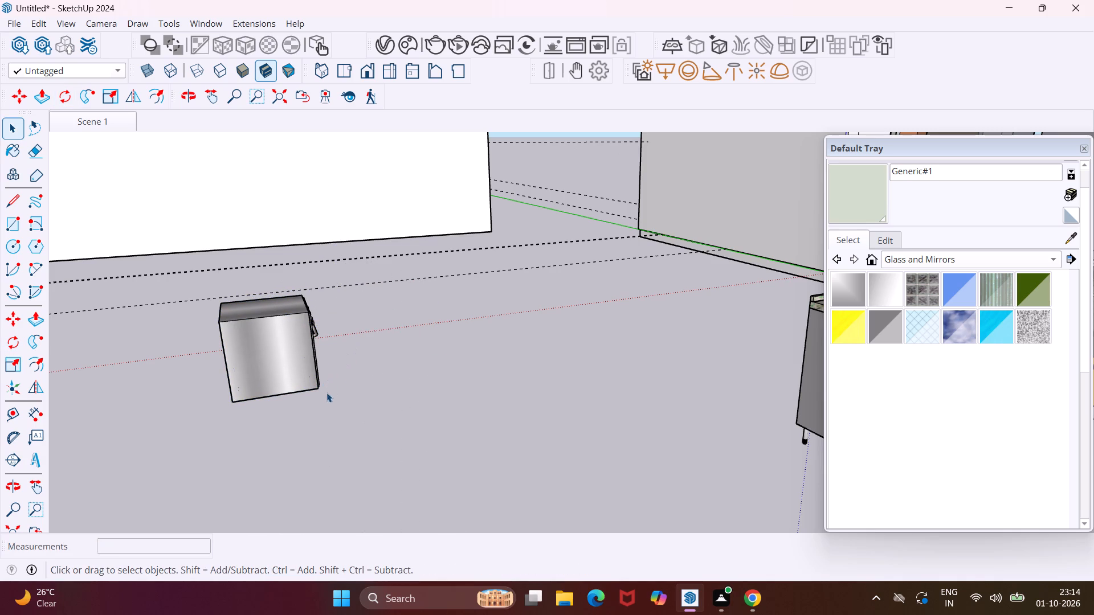
left_click(307, 379)
middle_click_drag(337, 388, 289, 395)
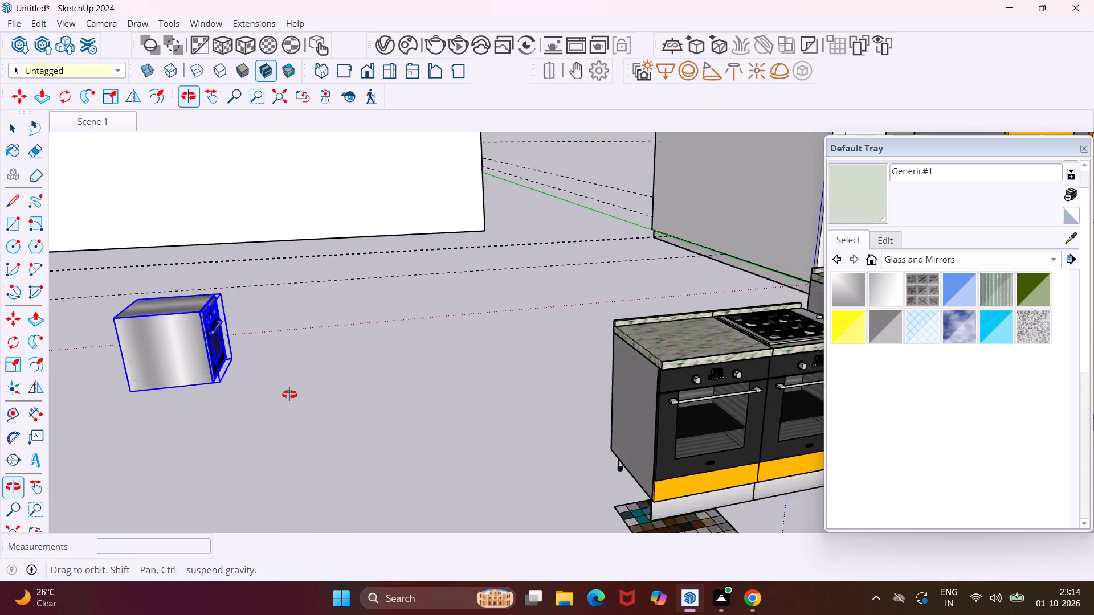
middle_click_drag(289, 395, 285, 396)
key("m")
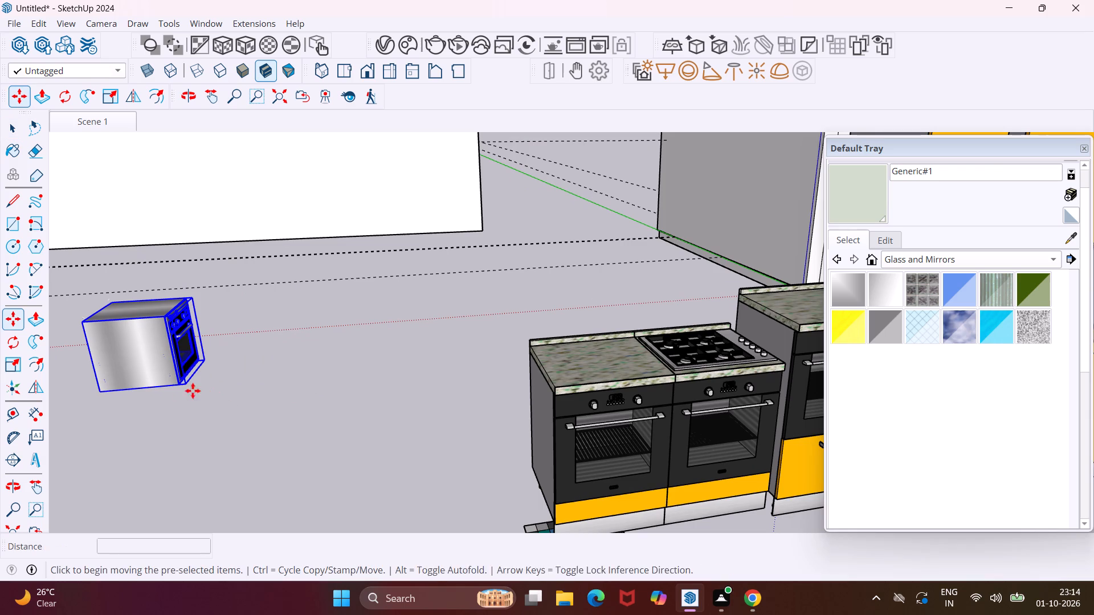
scroll(198, 386, "up", 7)
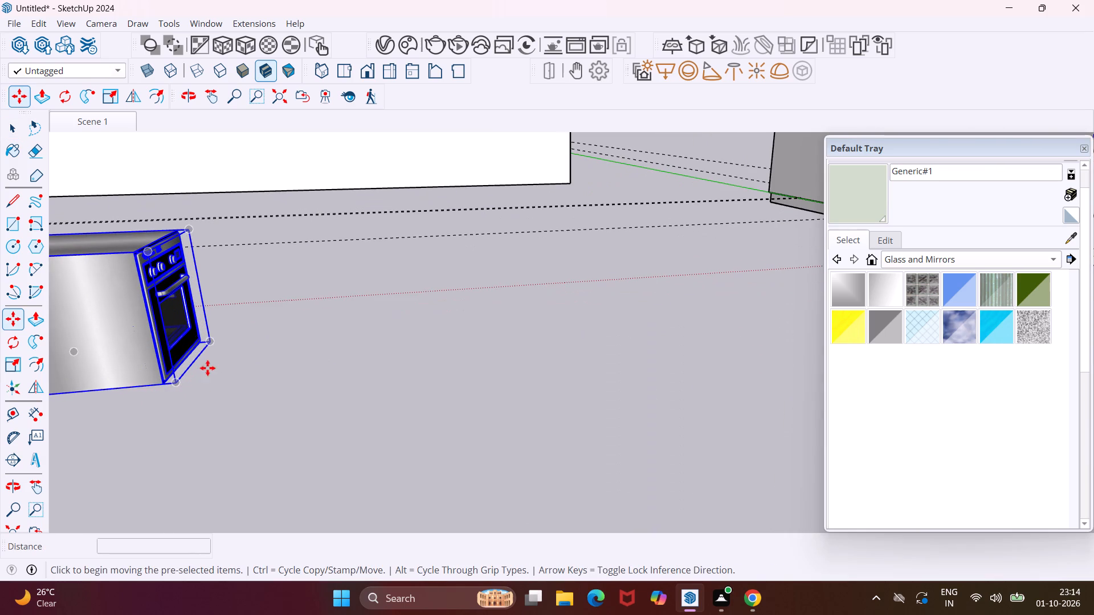
left_click(176, 383)
scroll(174, 370, "down", 17)
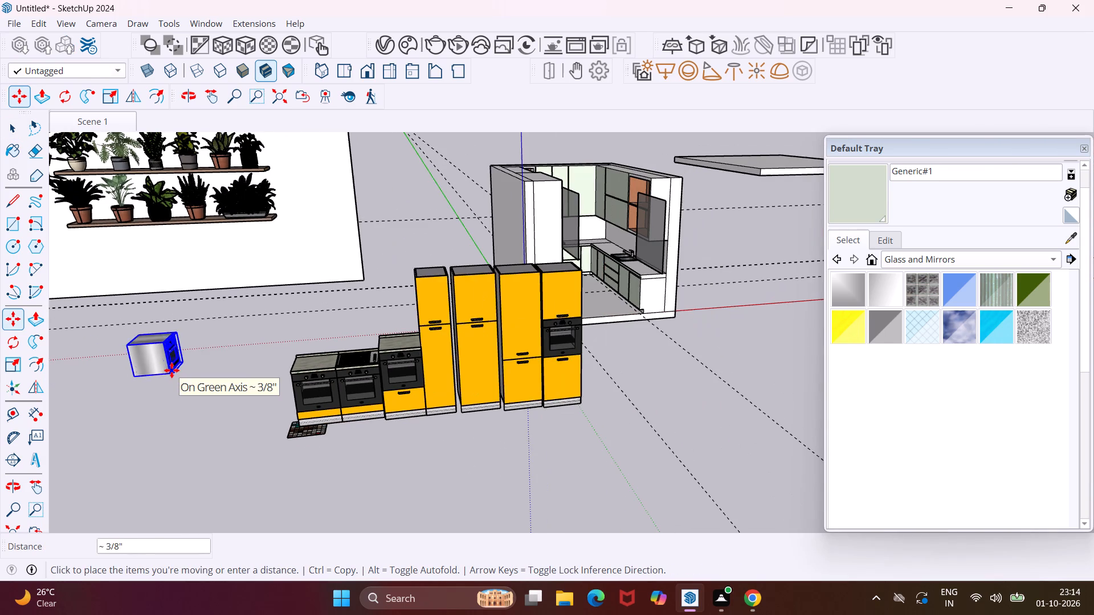
middle_click_drag(585, 272, 462, 293)
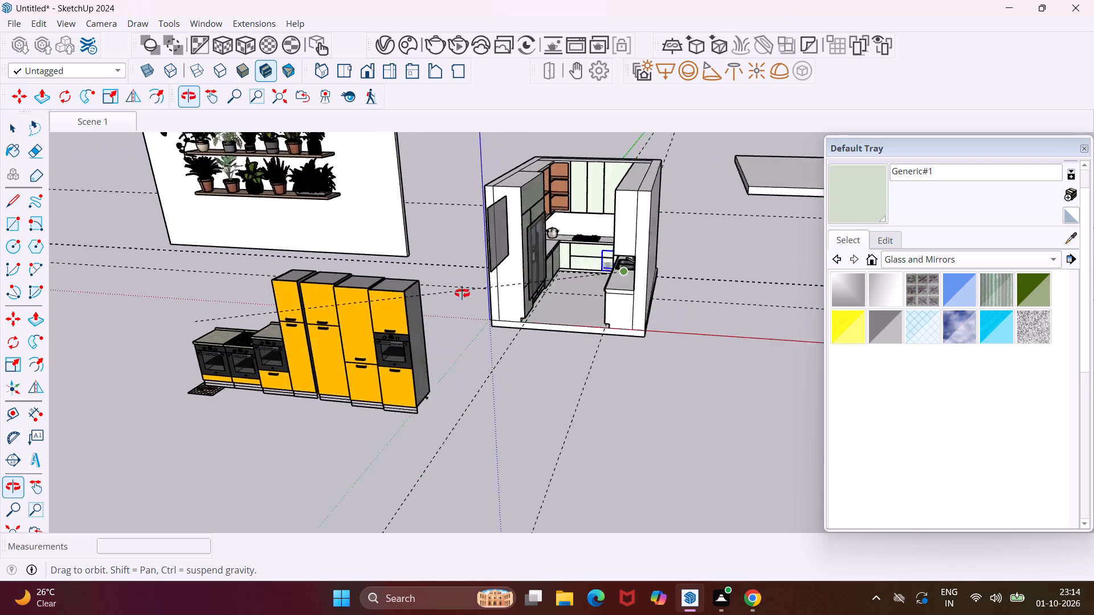
middle_click_drag(462, 293, 411, 294)
left_click(465, 364)
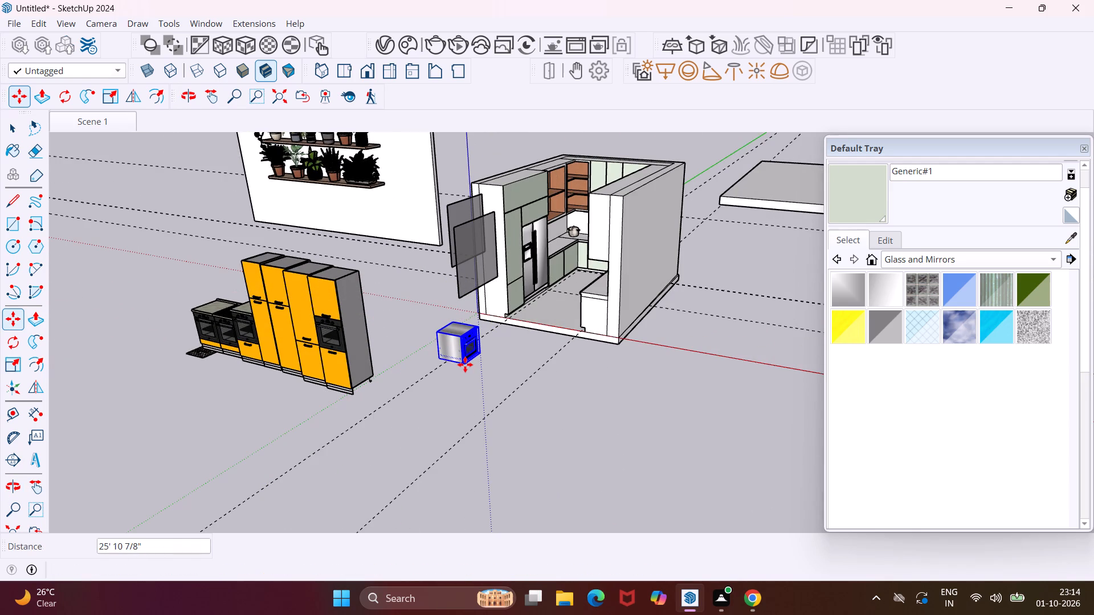
key("Escape")
key("space")
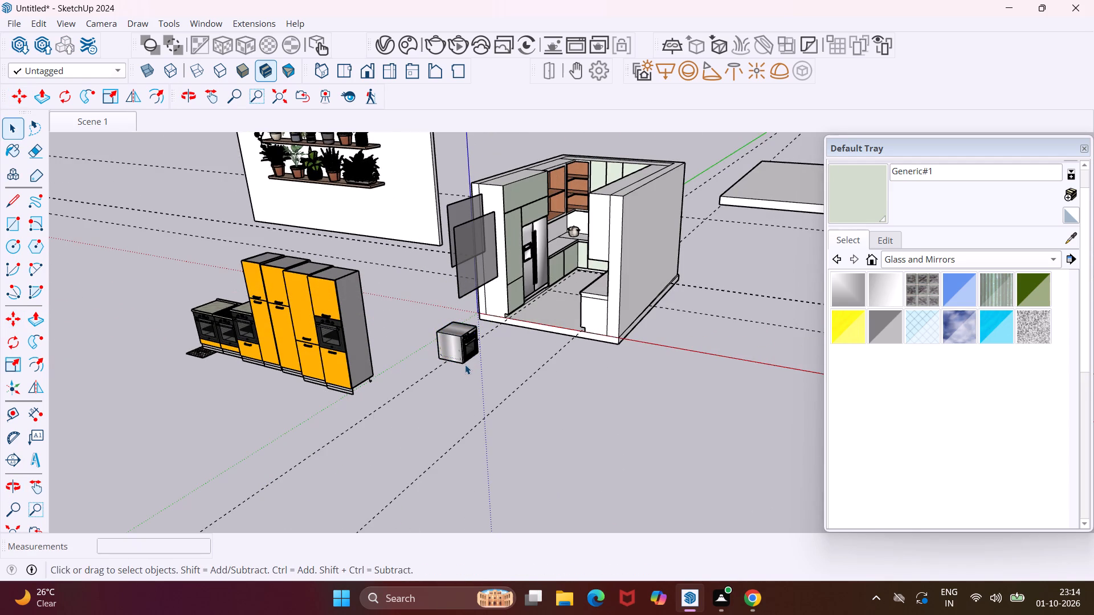
scroll(533, 271, "up", 3)
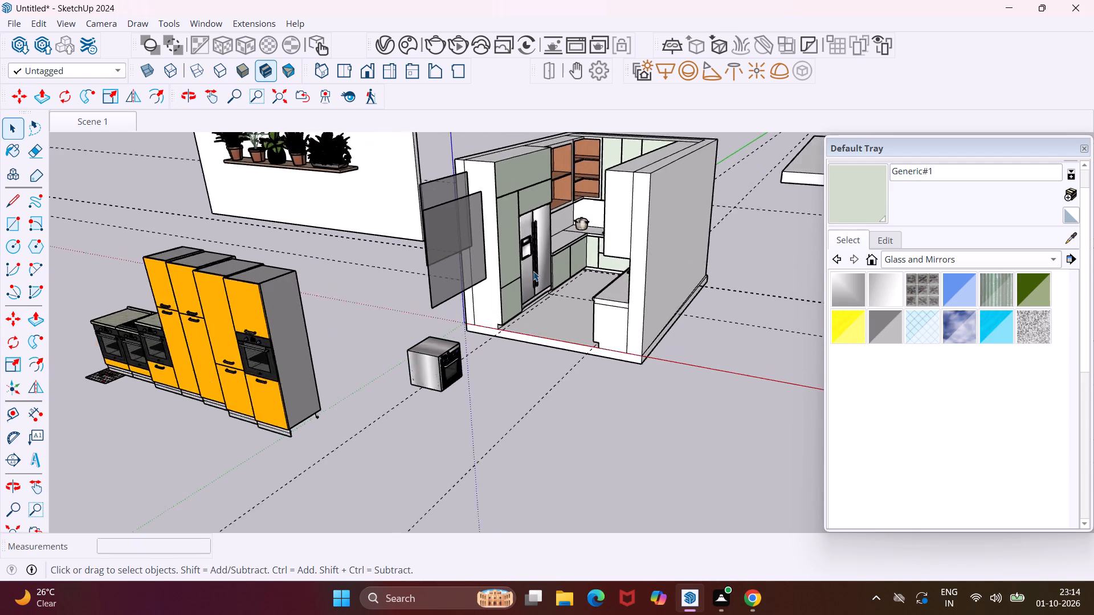
Draw a horizontal line about 2' 5 13/16" long across the tall green cabinet front beside the refrigerator, above its lower panel joint.
scroll(533, 271, "up", 1)
middle_click_drag(533, 271, 486, 268)
scroll(486, 268, "up", 4)
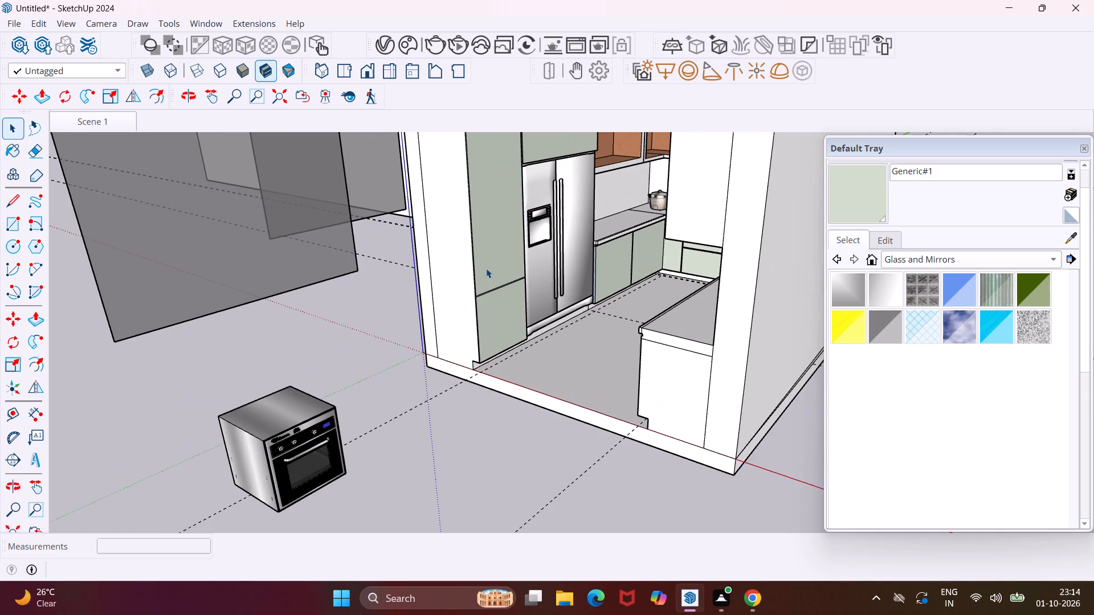
left_click(17, 210)
scroll(480, 218, "up", 5)
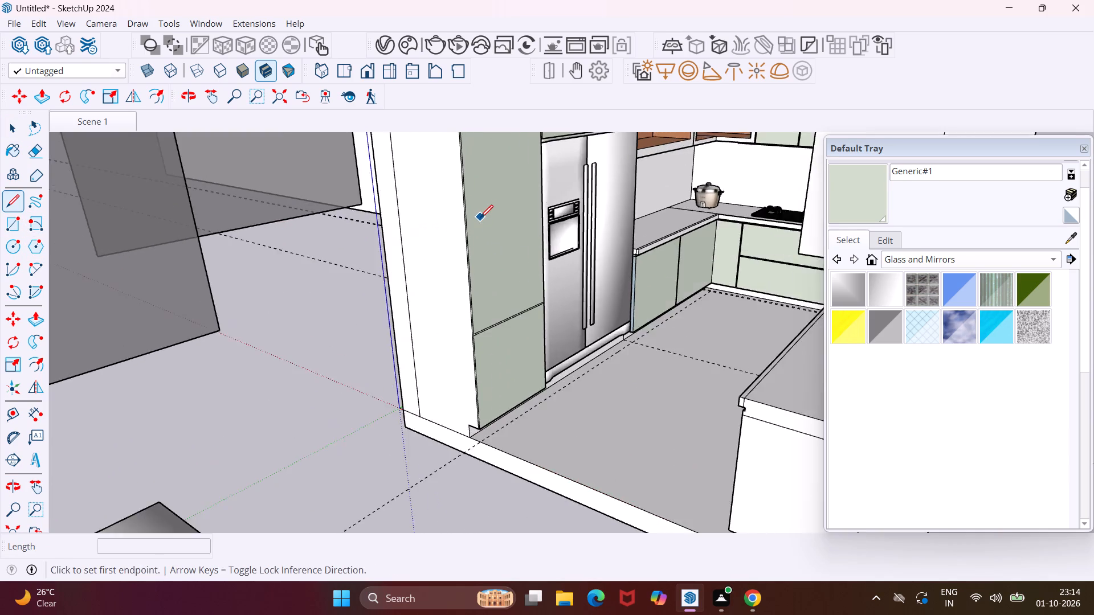
scroll(480, 218, "up", 8)
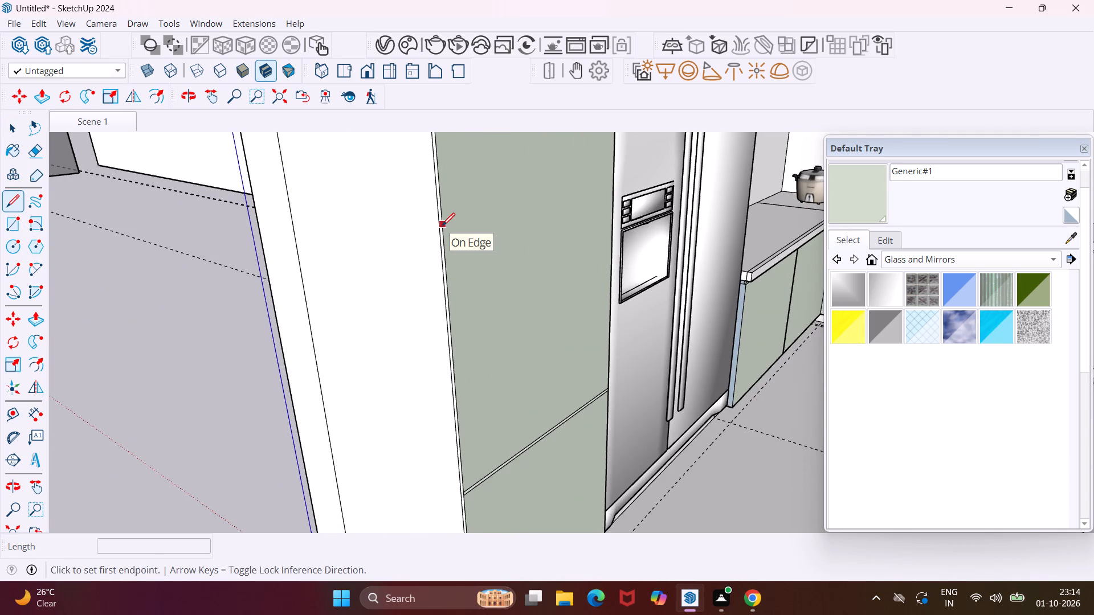
scroll(442, 226, "up", 3)
left_click(443, 226)
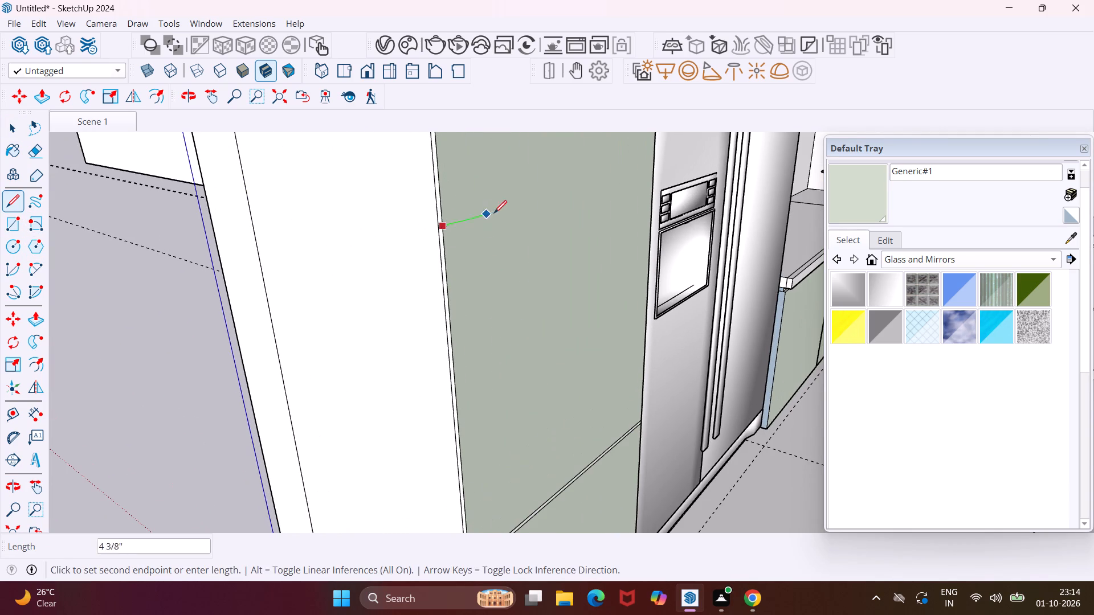
scroll(565, 183, "down", 6)
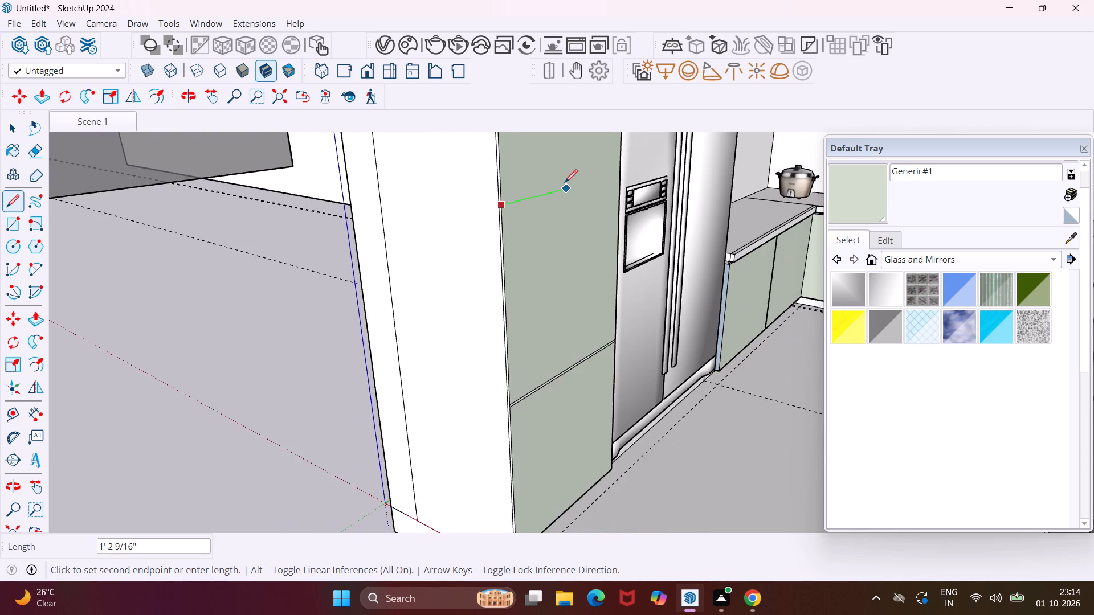
scroll(565, 182, "down", 9)
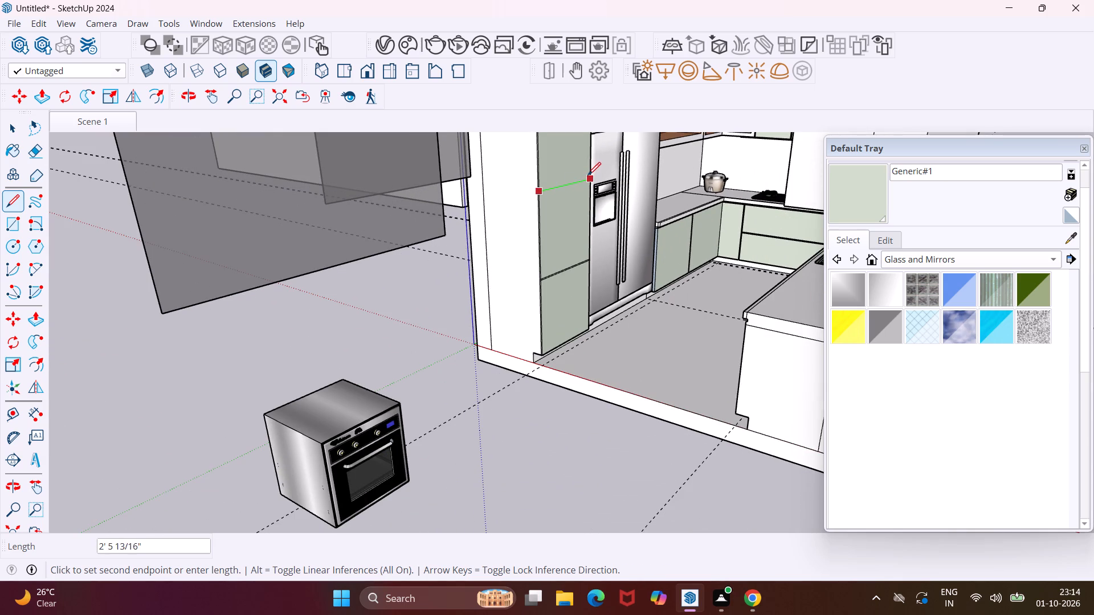
scroll(583, 171, "up", 9)
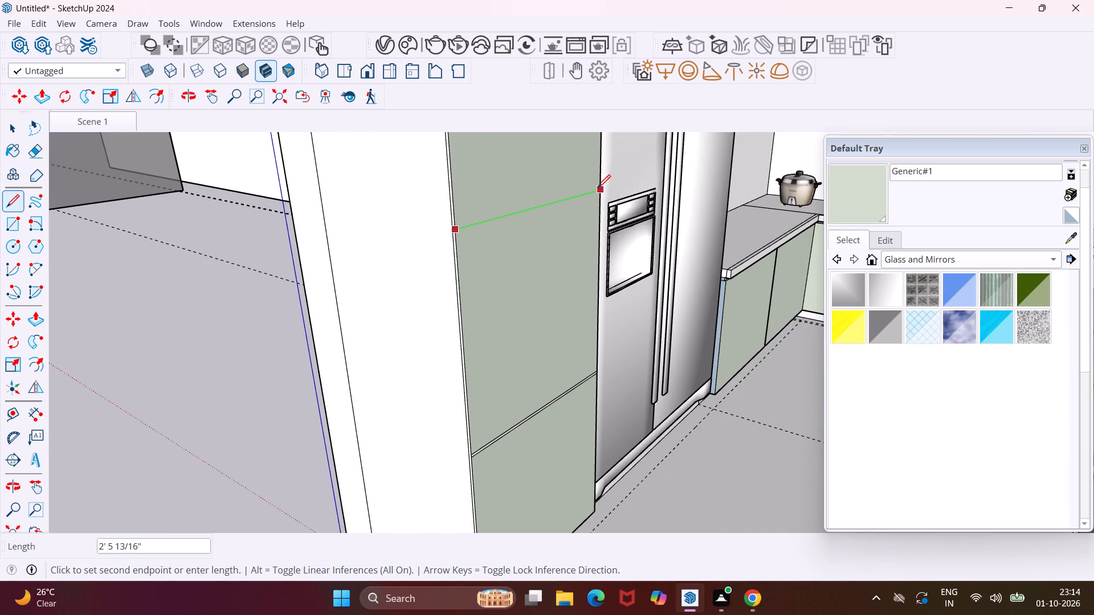
left_click(598, 187)
key("Escape")
key("space")
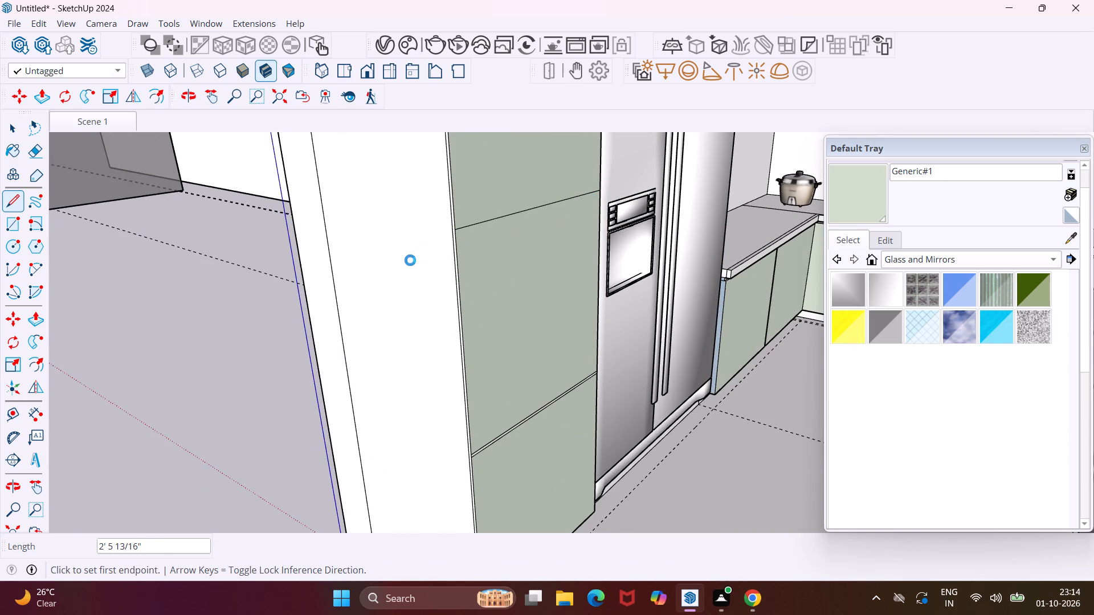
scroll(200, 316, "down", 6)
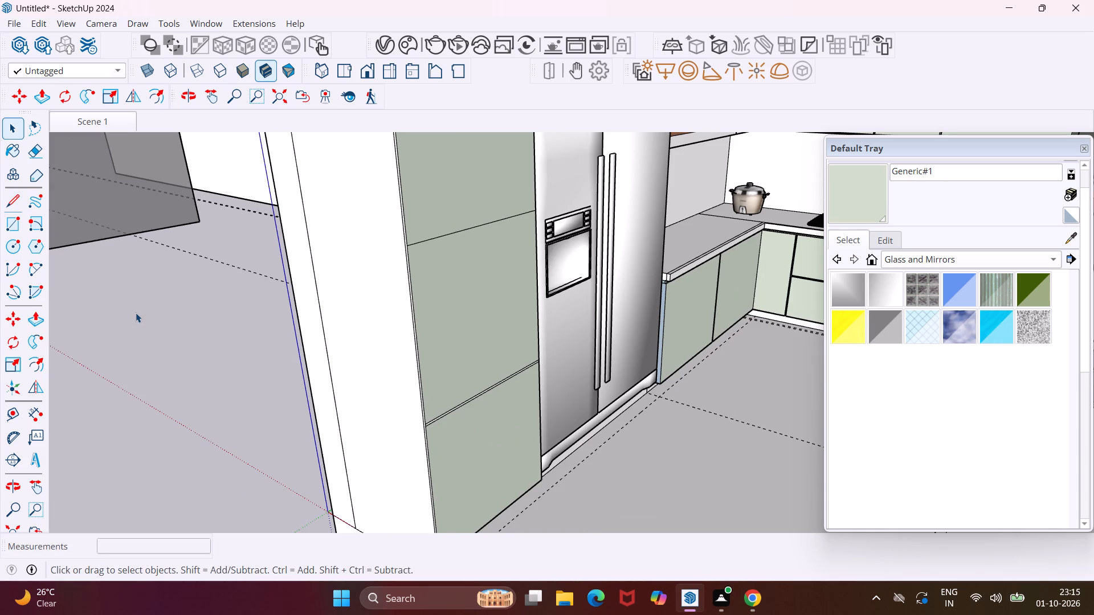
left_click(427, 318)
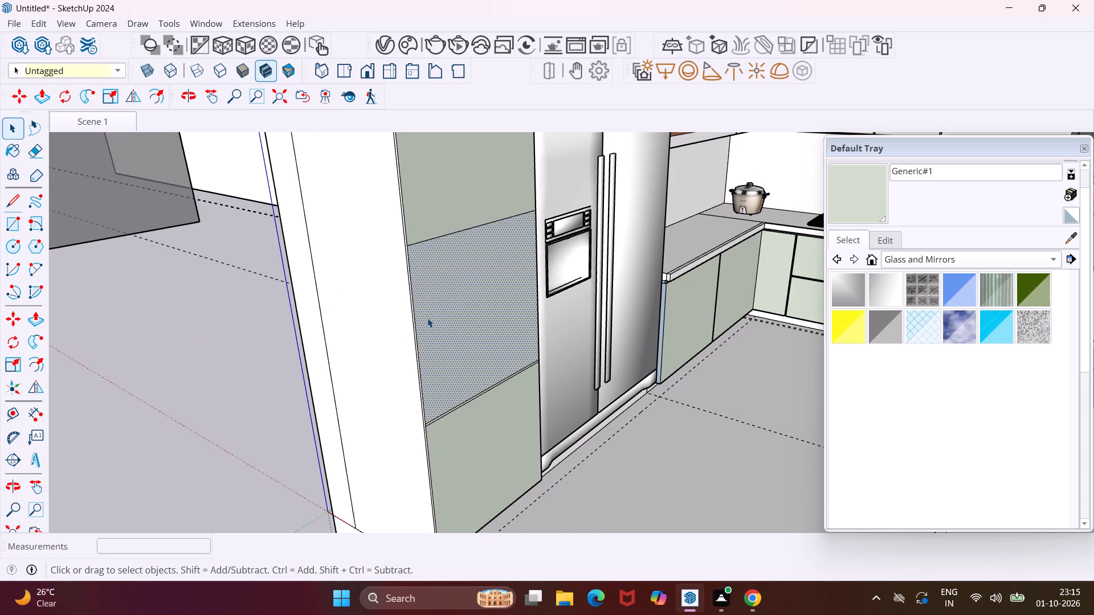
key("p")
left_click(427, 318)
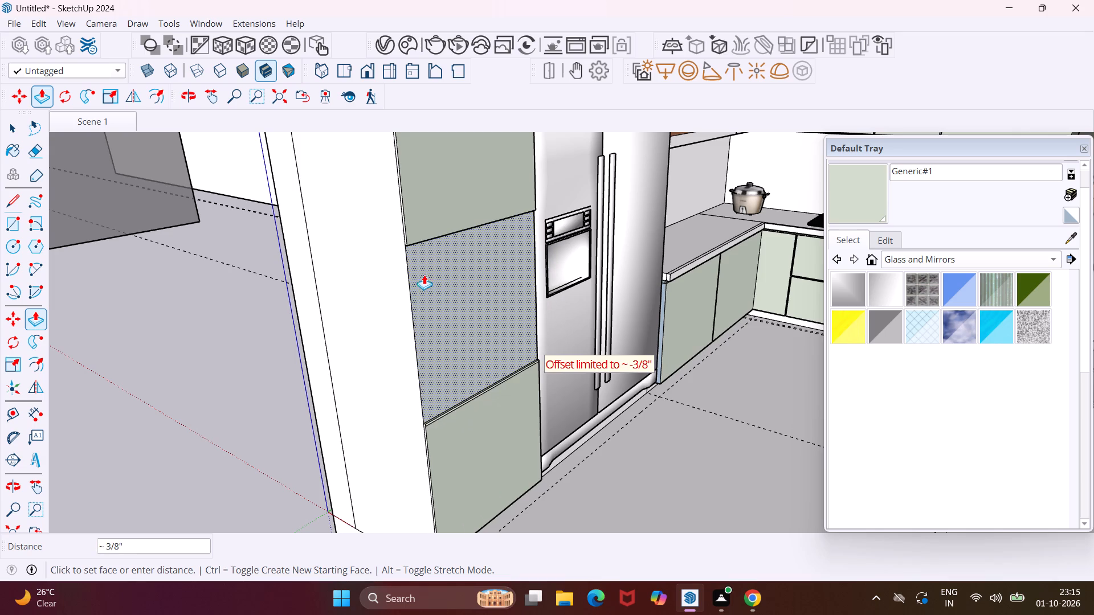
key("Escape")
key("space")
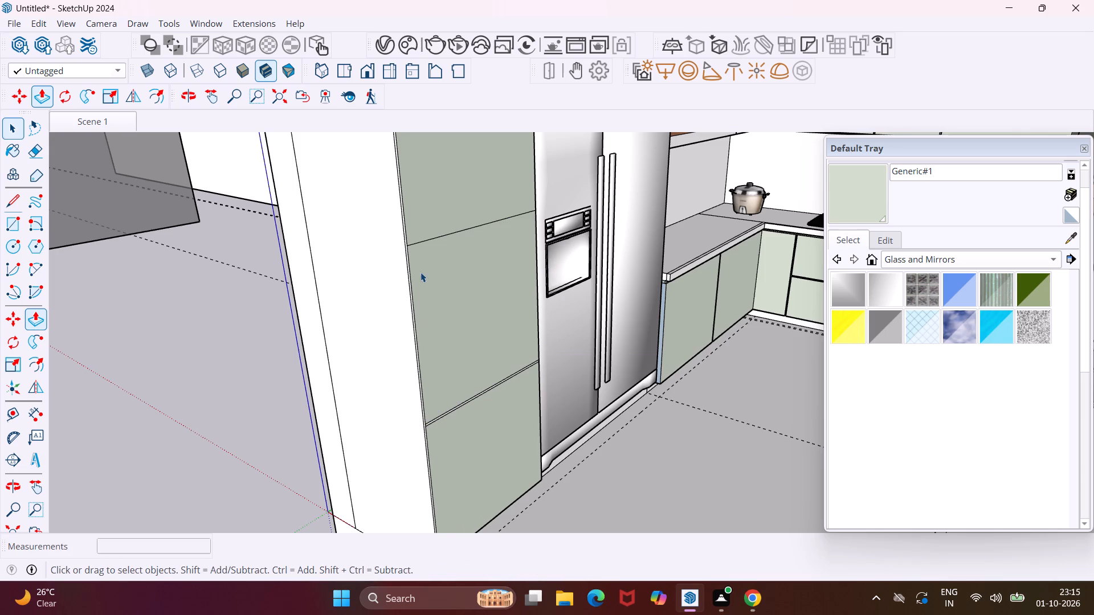
Offset the outline of the cabinet's middle panel inward by about 1/2".
middle_click_drag(421, 281, 379, 296)
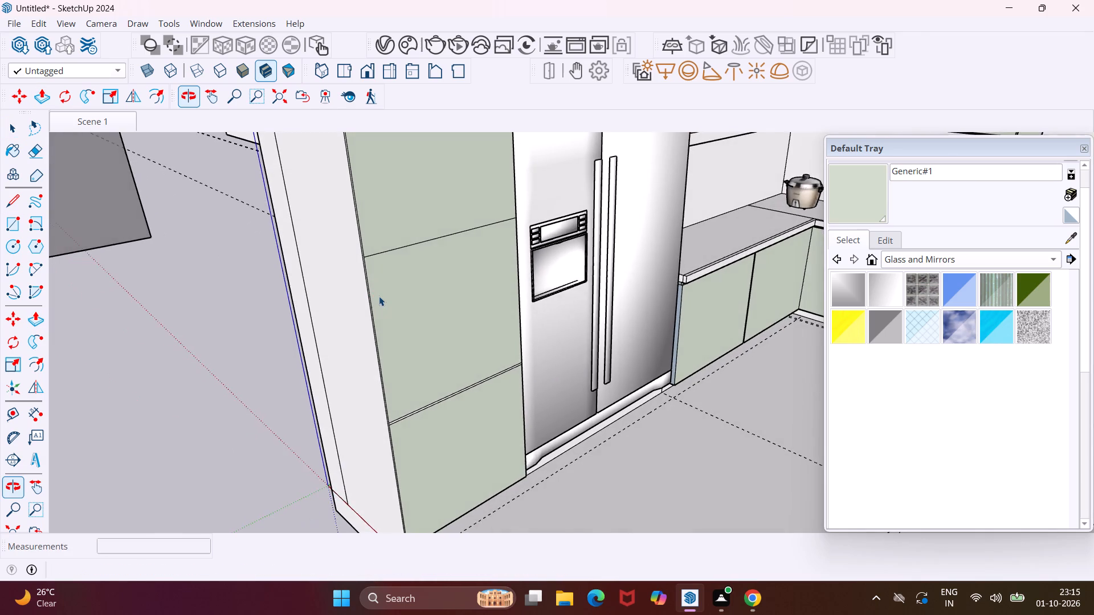
scroll(379, 295, "up", 7)
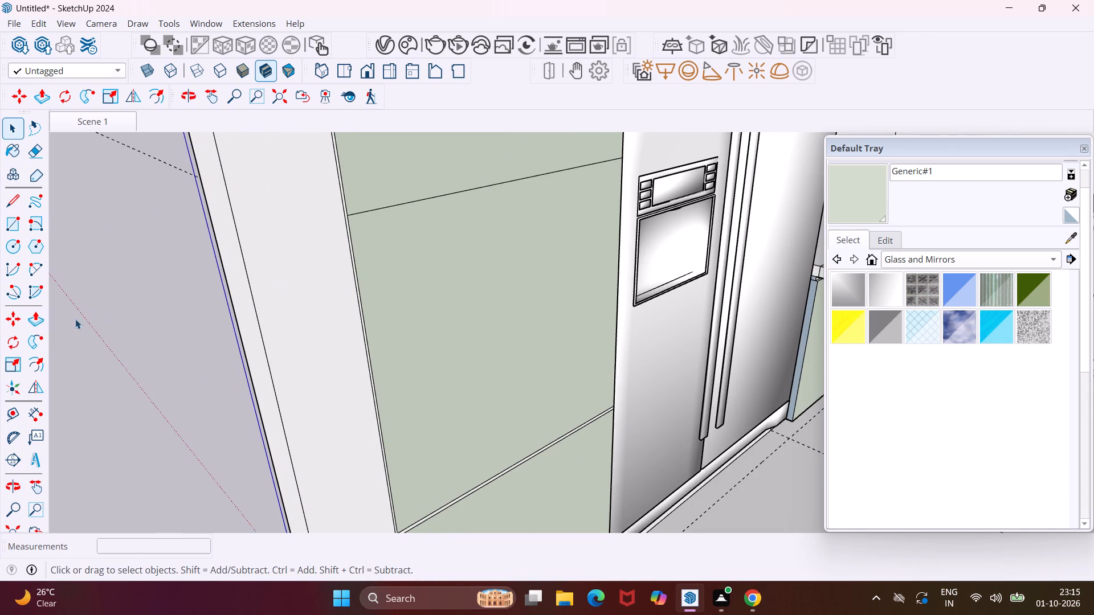
left_click(417, 379)
left_click(44, 358)
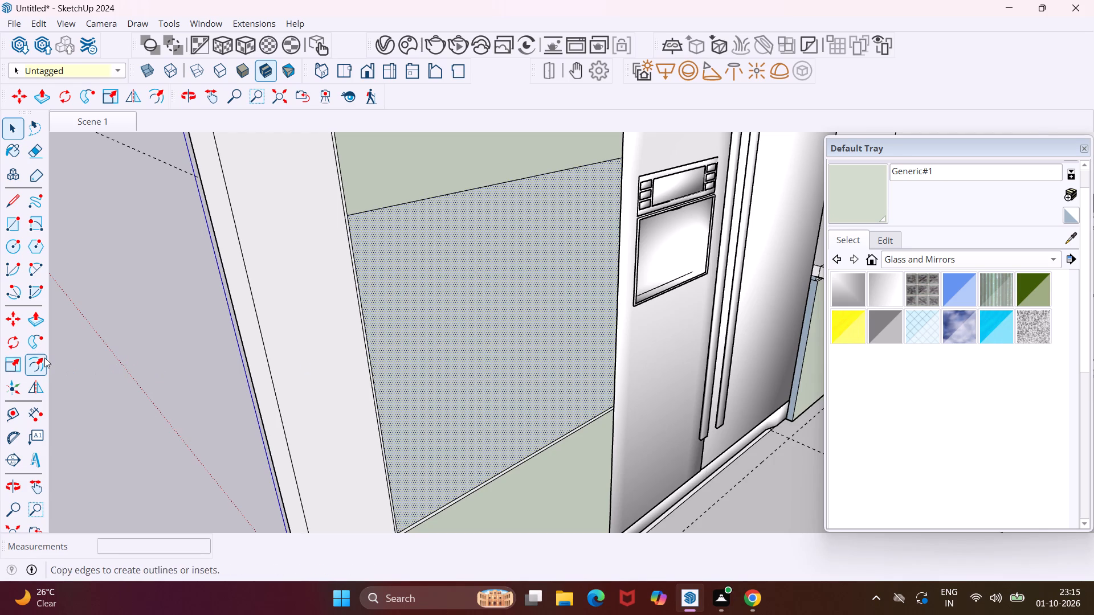
left_click(378, 306)
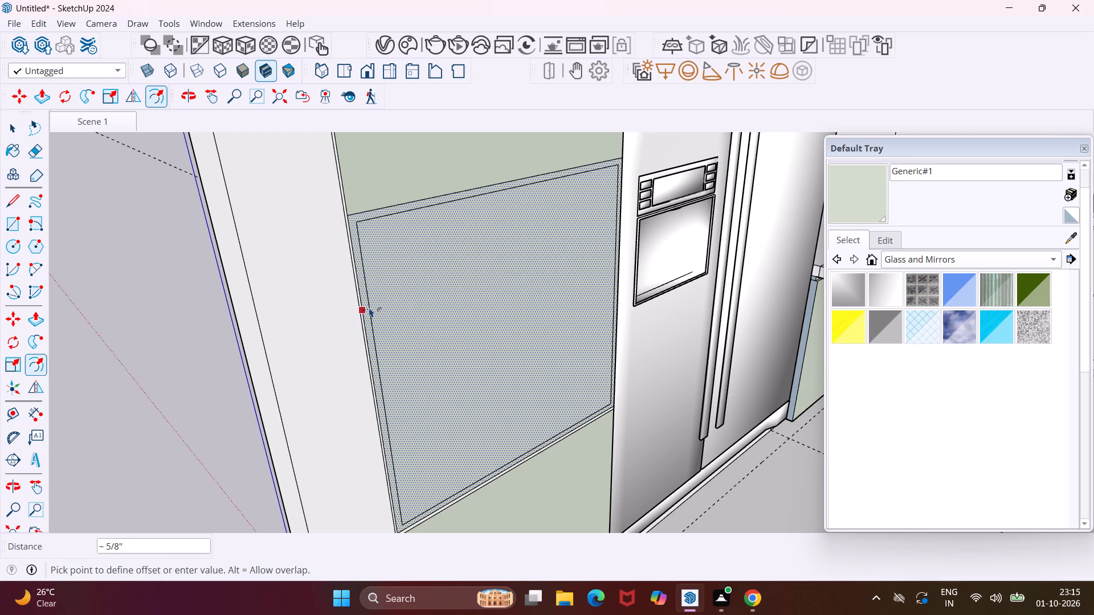
left_click(368, 307)
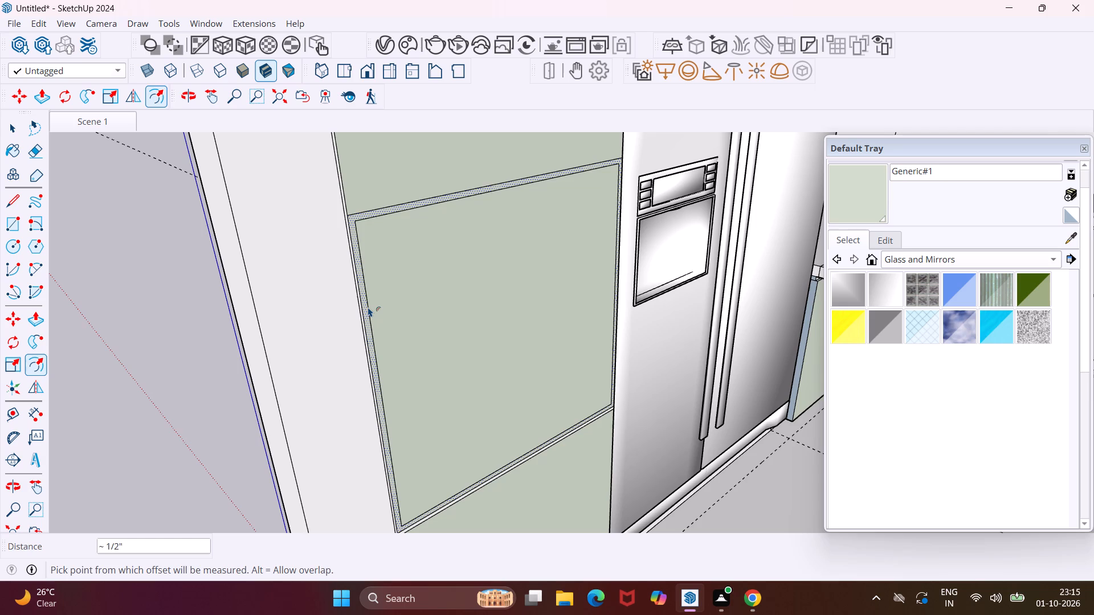
key("Escape")
key("space")
Push the inset middle panel face 1' 5" into the tall cabinet to form an oven niche.
left_click(383, 307)
key("p")
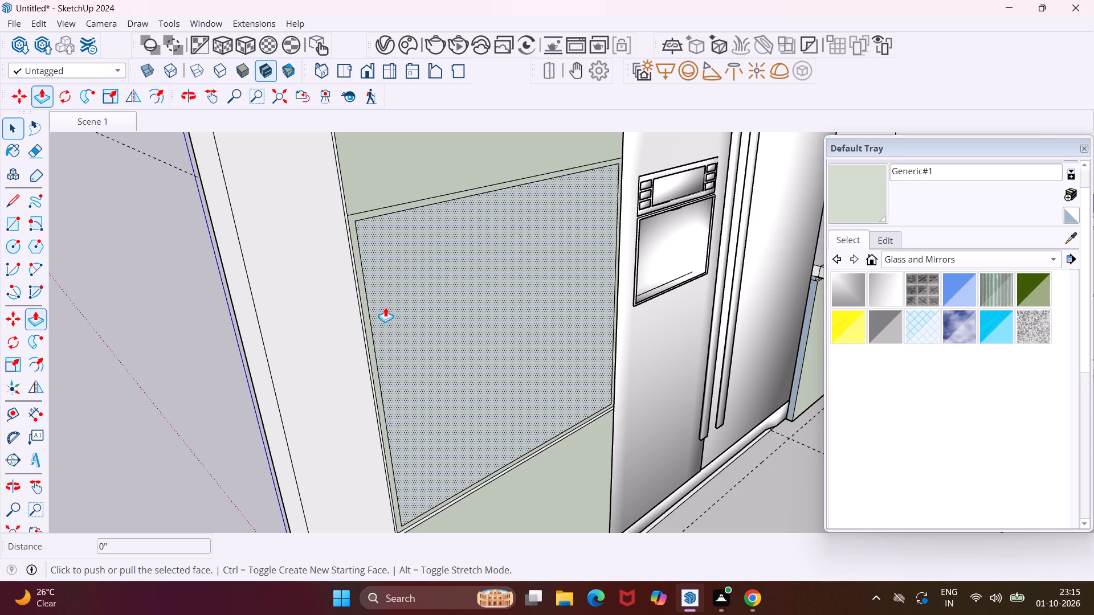
left_click(385, 307)
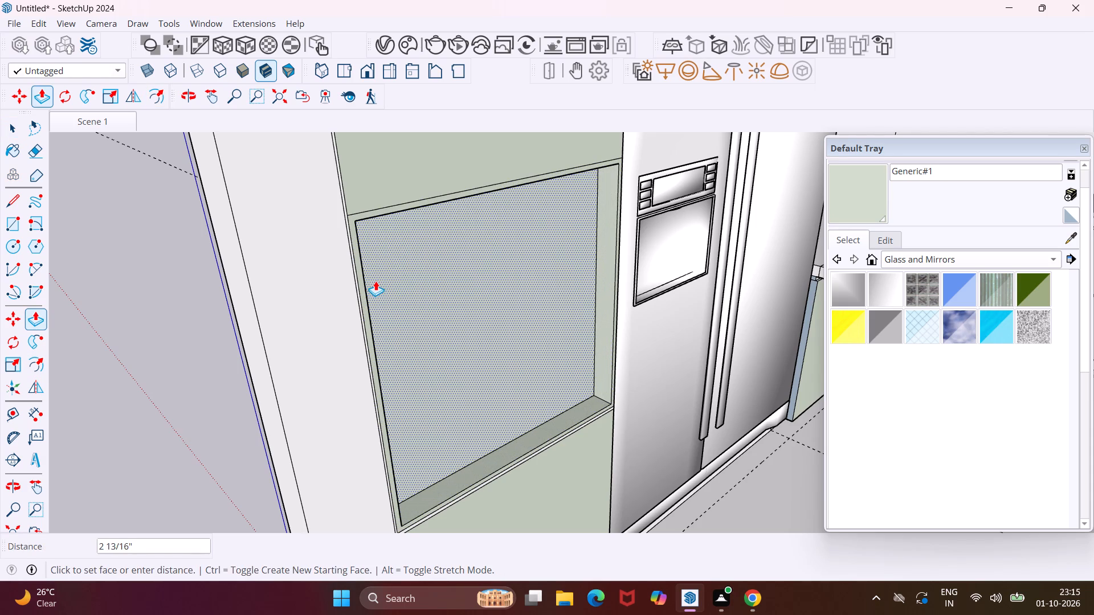
type("1'5\"")
key("Return")
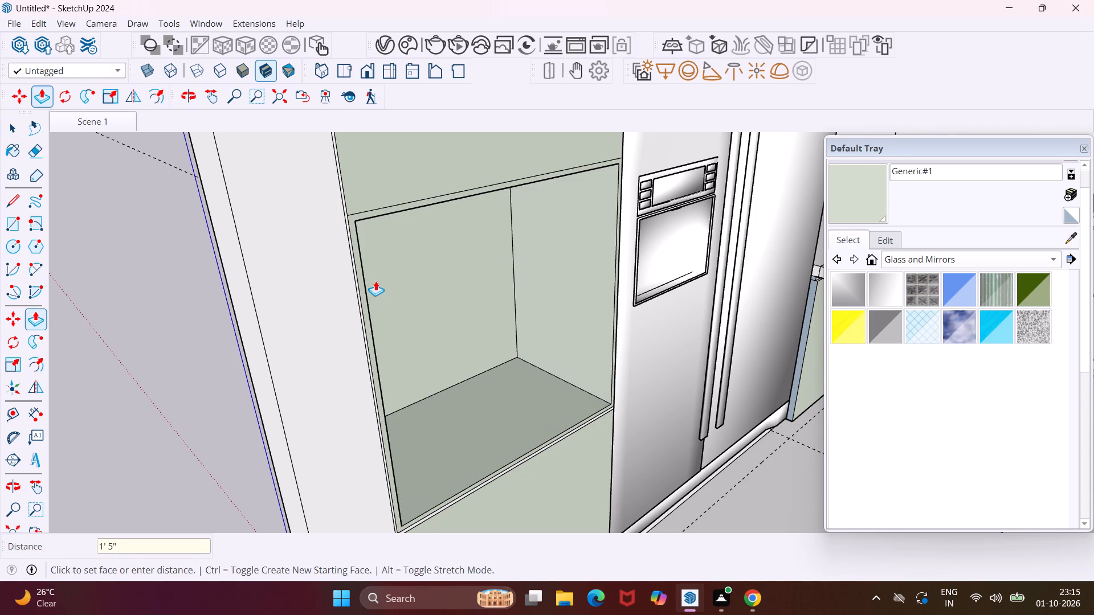
scroll(375, 281, "down", 1)
middle_click_drag(375, 281, 462, 273)
scroll(442, 263, "down", 6)
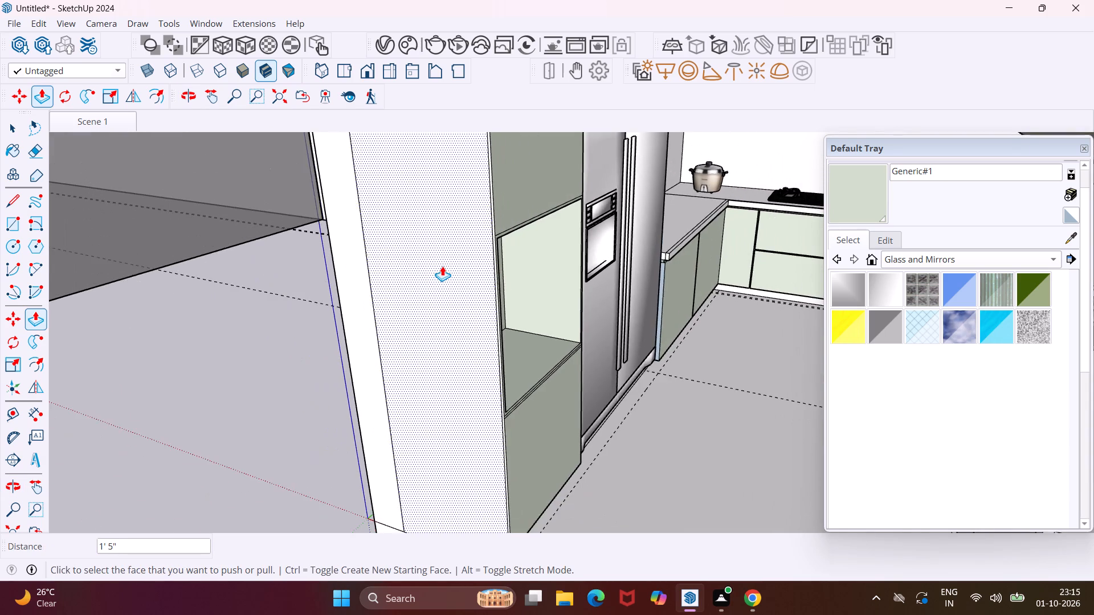
scroll(442, 266, "down", 12)
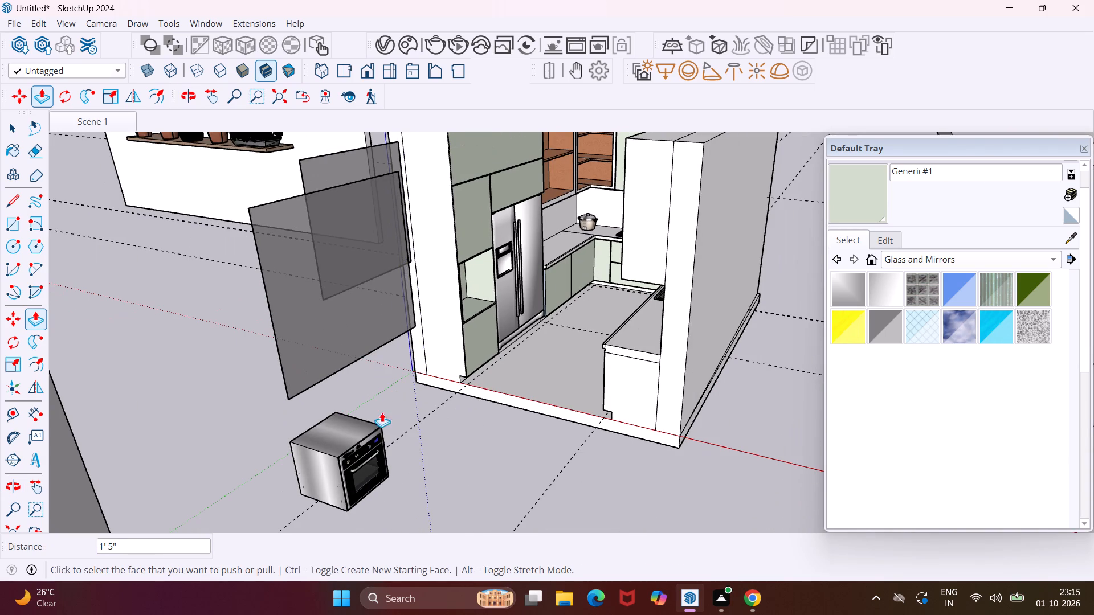
key("Escape")
key("space")
Scale the imported oven along the green axis from its front face to a depth of 1' 5".
left_click(344, 457)
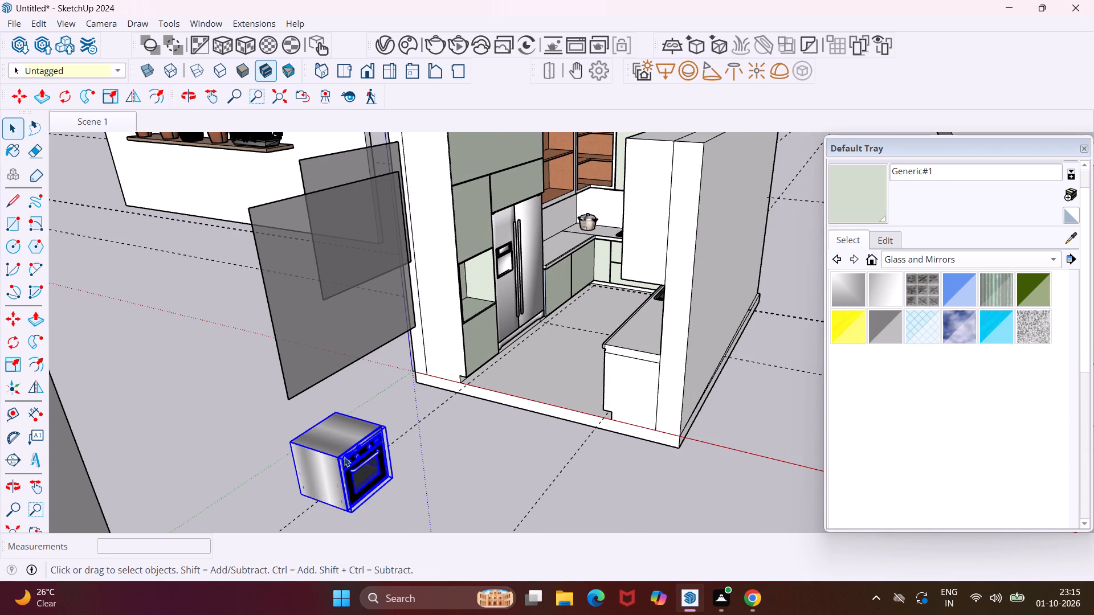
middle_click_drag(344, 457, 387, 442)
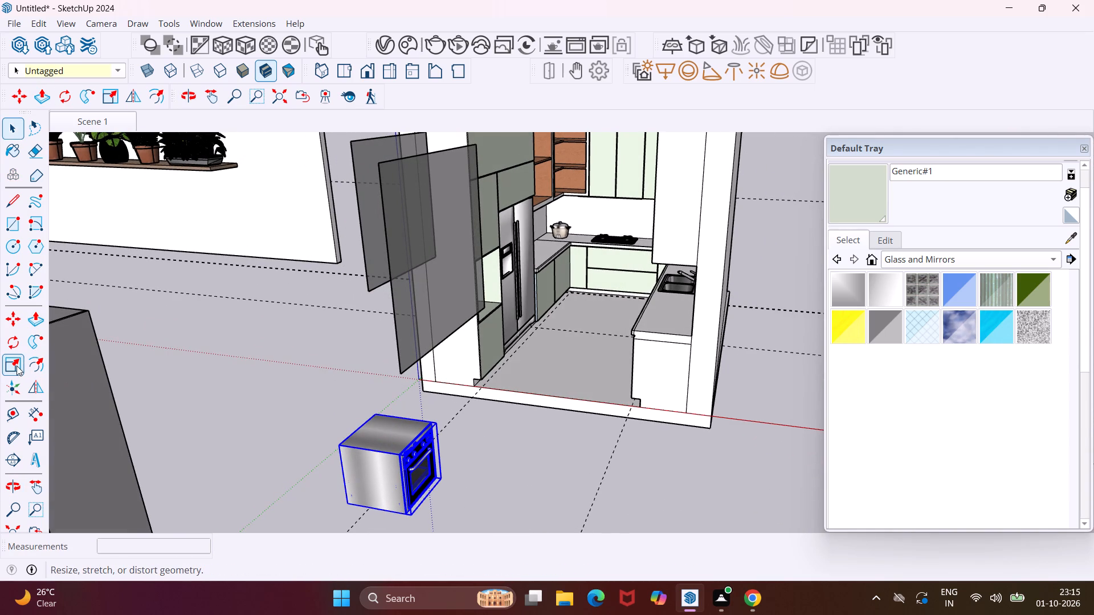
left_click(17, 365)
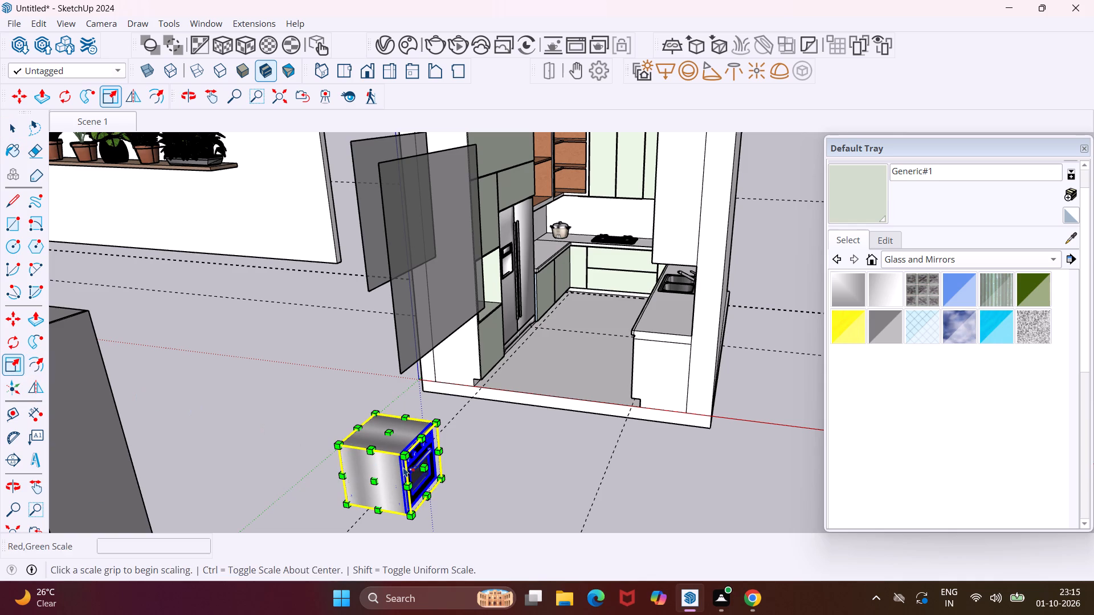
left_click(431, 468)
left_click(426, 466)
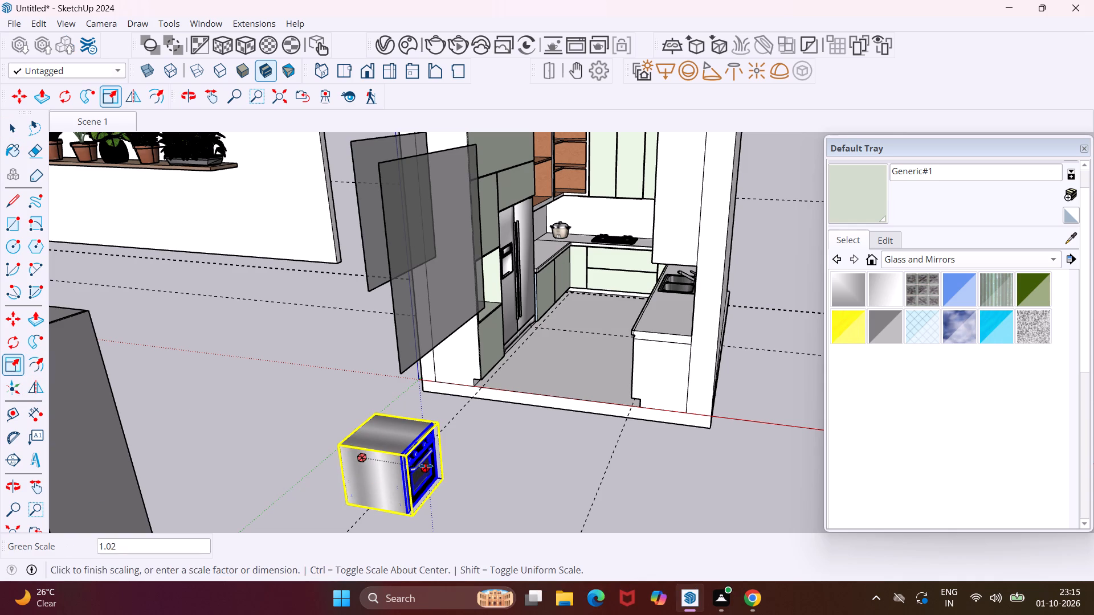
type("1'")
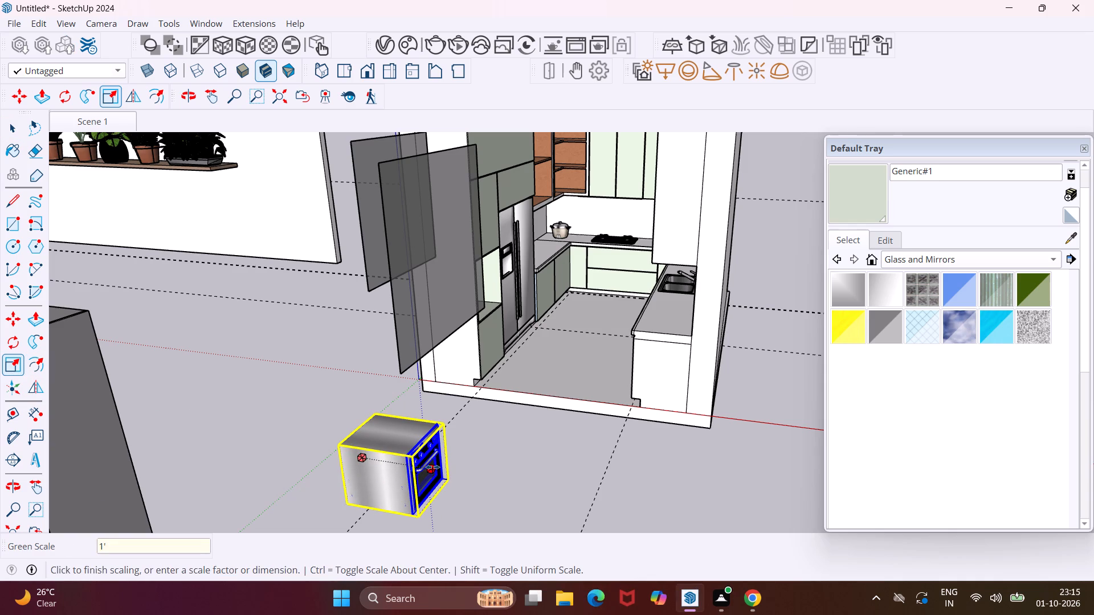
type("5\"")
key("Return")
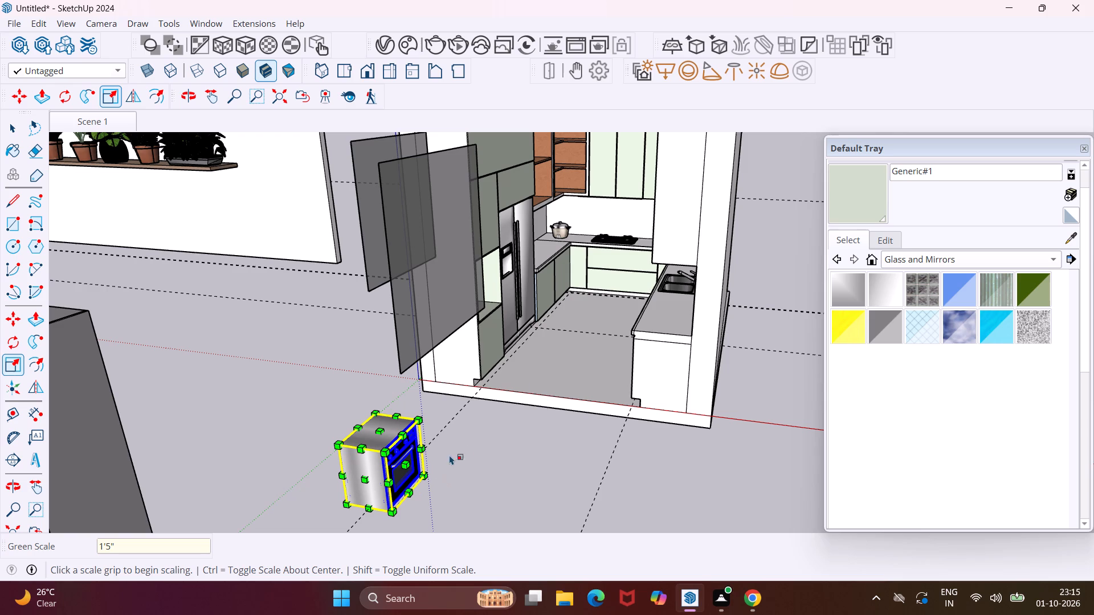
key("Escape")
key("space")
Measure the inner width of the oven niche in the tall cabinet, along its floor.
middle_click_drag(497, 289, 443, 302)
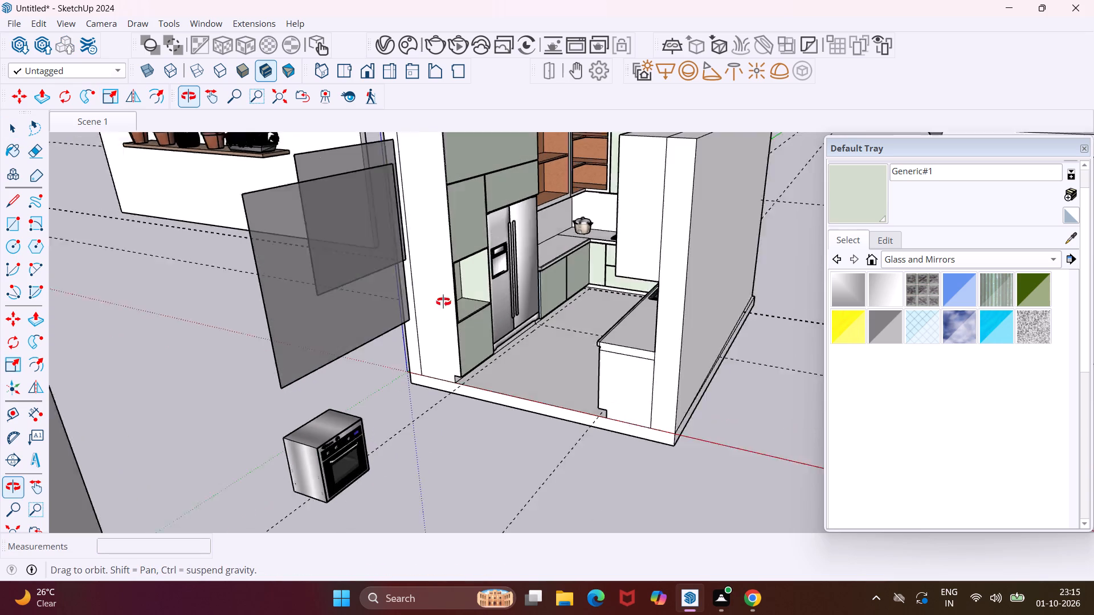
middle_click_drag(443, 302, 397, 312)
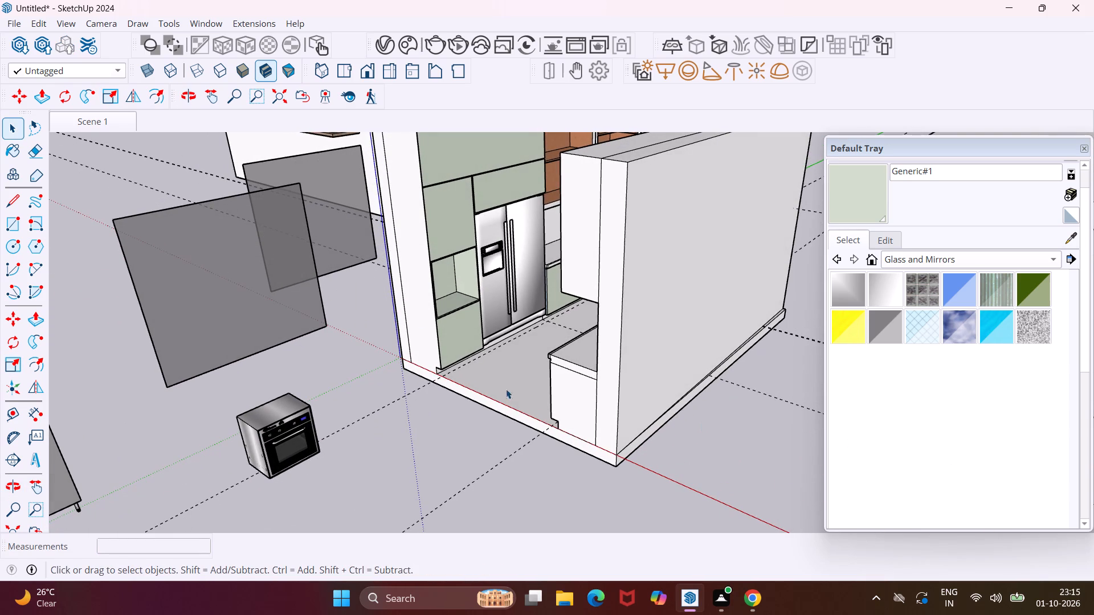
left_click(10, 420)
scroll(456, 309, "up", 9)
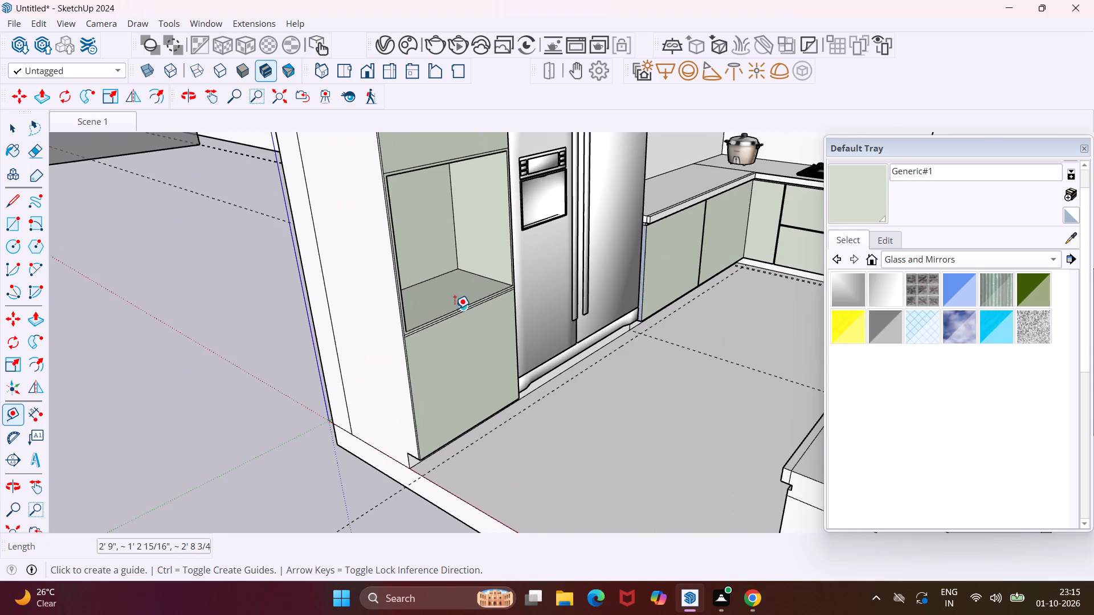
middle_click_drag(455, 309, 414, 307)
middle_click_drag(401, 290, 382, 289)
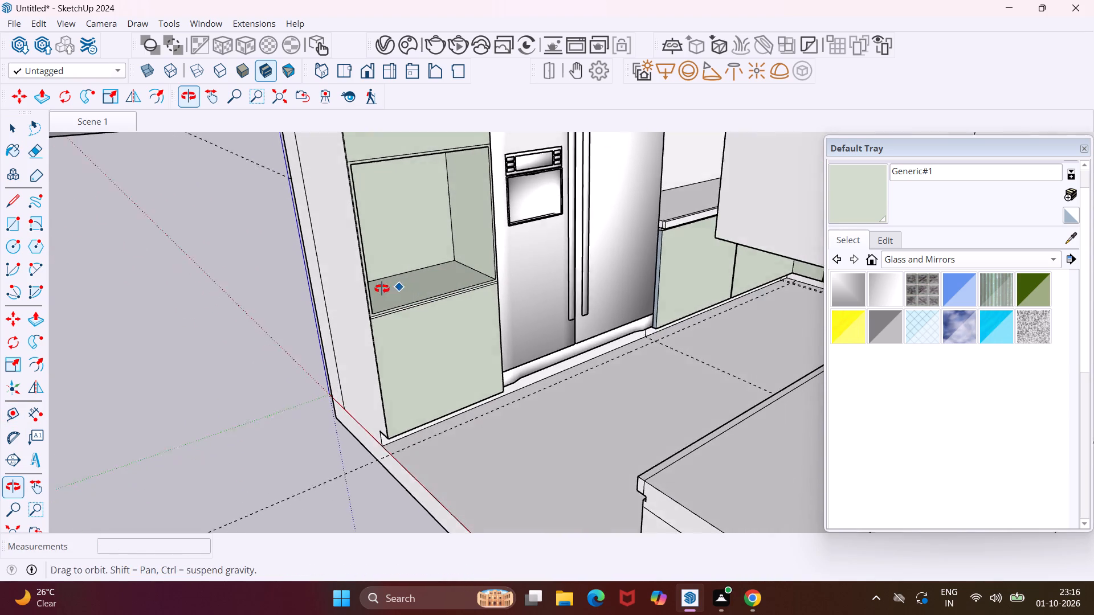
middle_click_drag(382, 289, 377, 288)
scroll(377, 288, "up", 10)
middle_click_drag(354, 284, 349, 283)
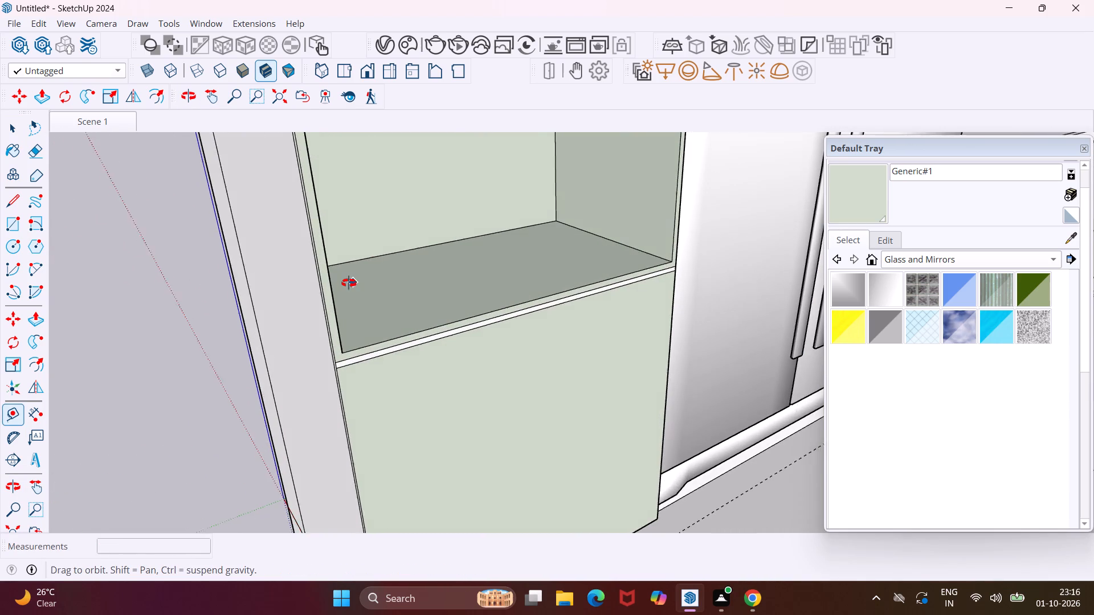
middle_click_drag(349, 283, 284, 300)
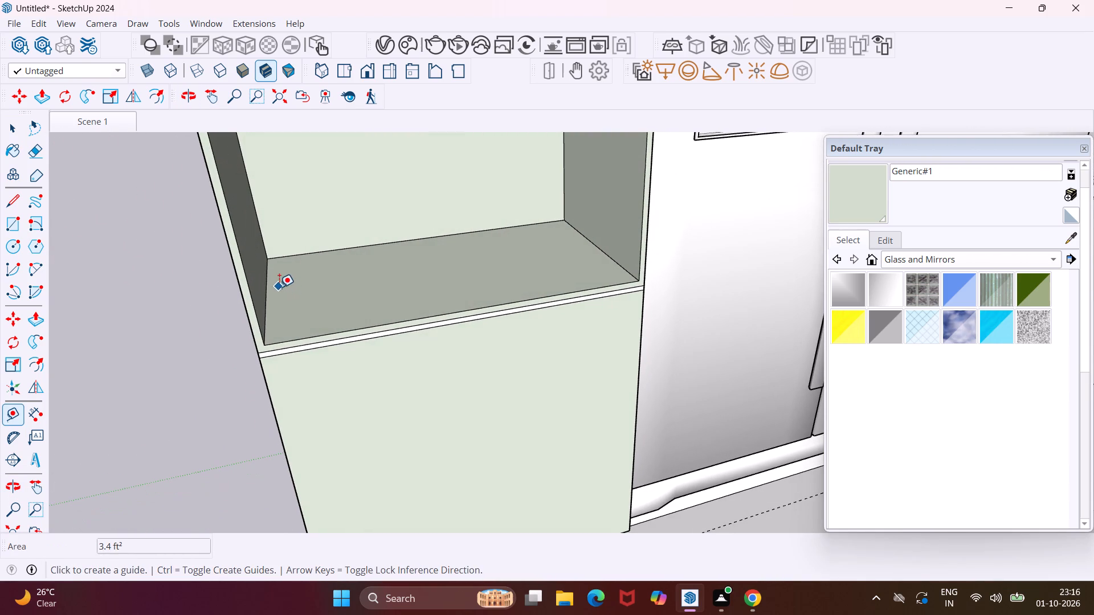
left_click(270, 287)
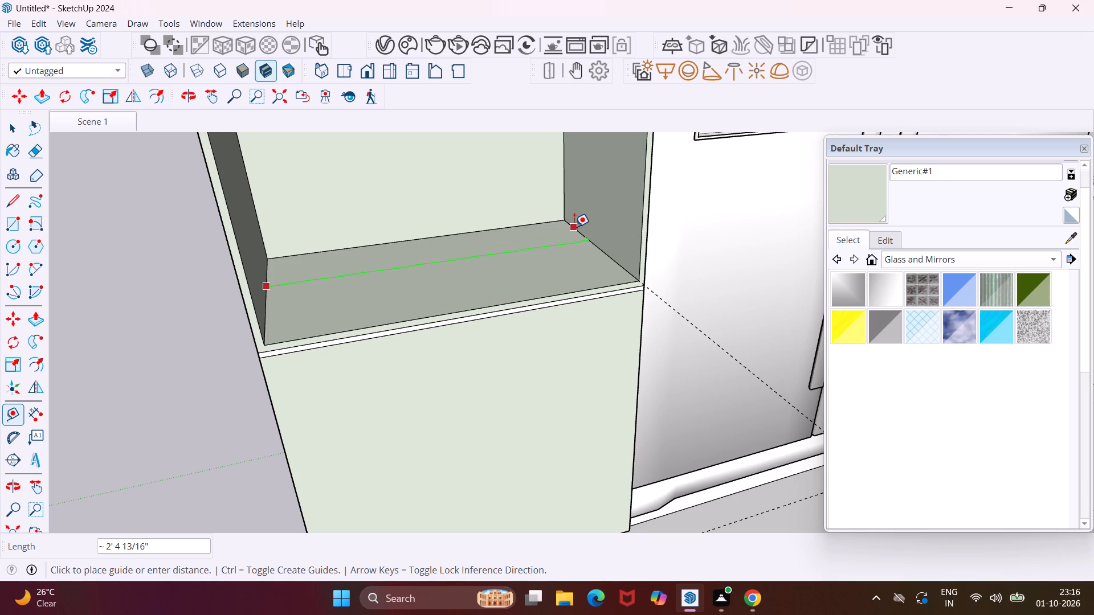
key("Escape")
key("space")
Scale the imported oven along the red axis from its side face to a width of 2' 4".
middle_click_drag(227, 322, 346, 301)
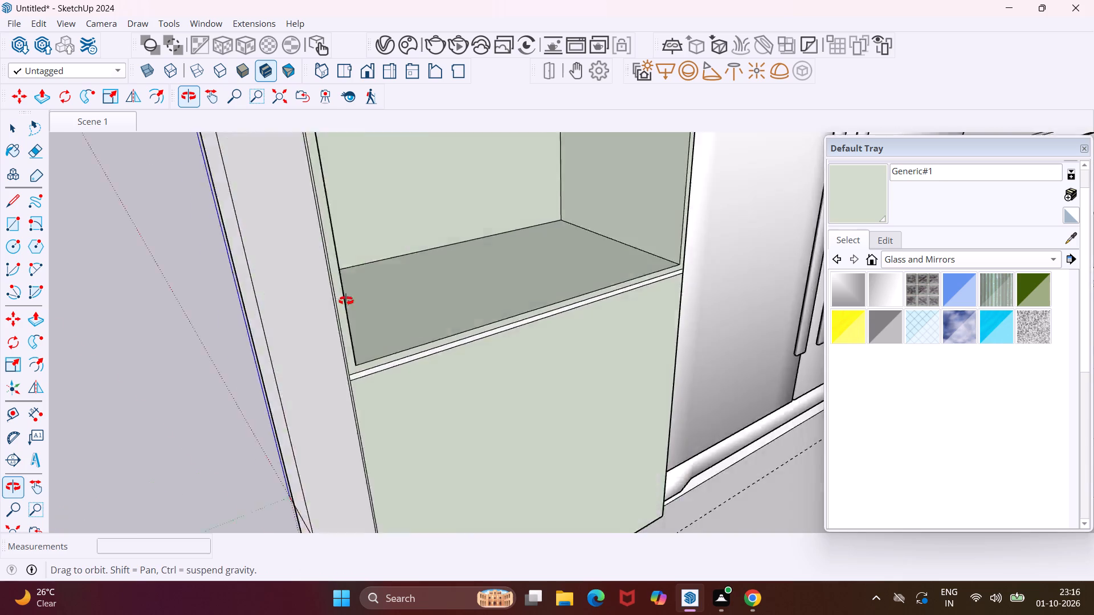
middle_click_drag(346, 301, 413, 284)
scroll(401, 280, "down", 17)
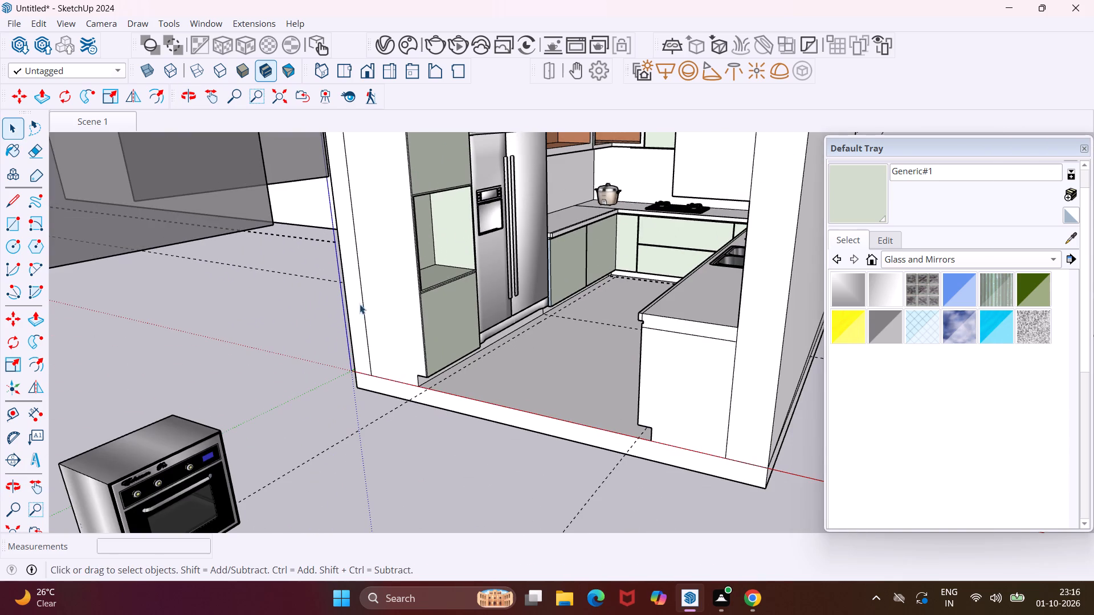
left_click(216, 458)
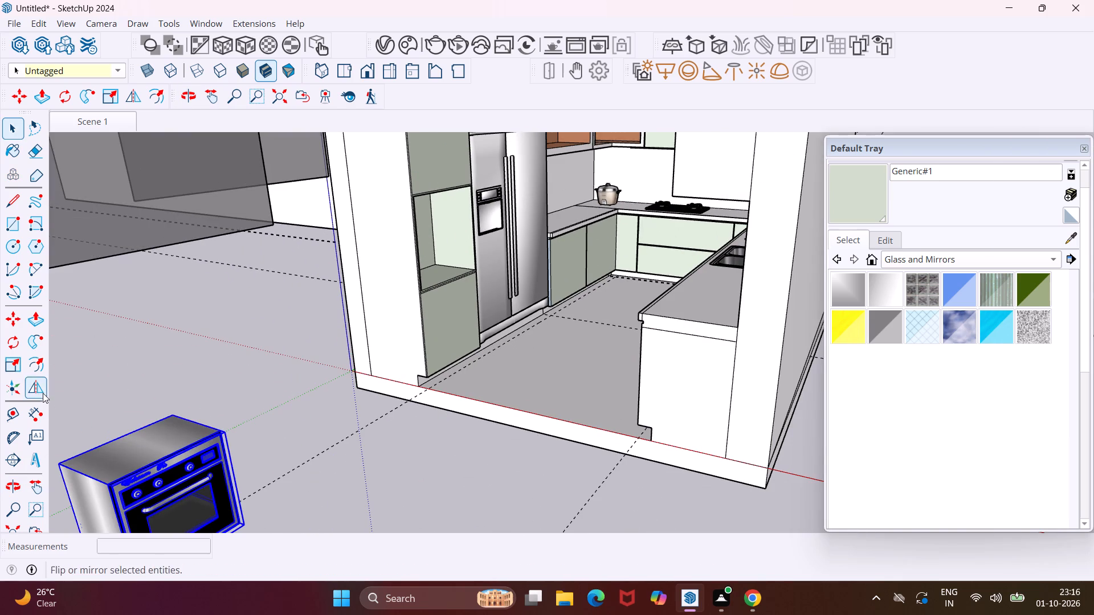
left_click(19, 362)
middle_click_drag(212, 453, 182, 453)
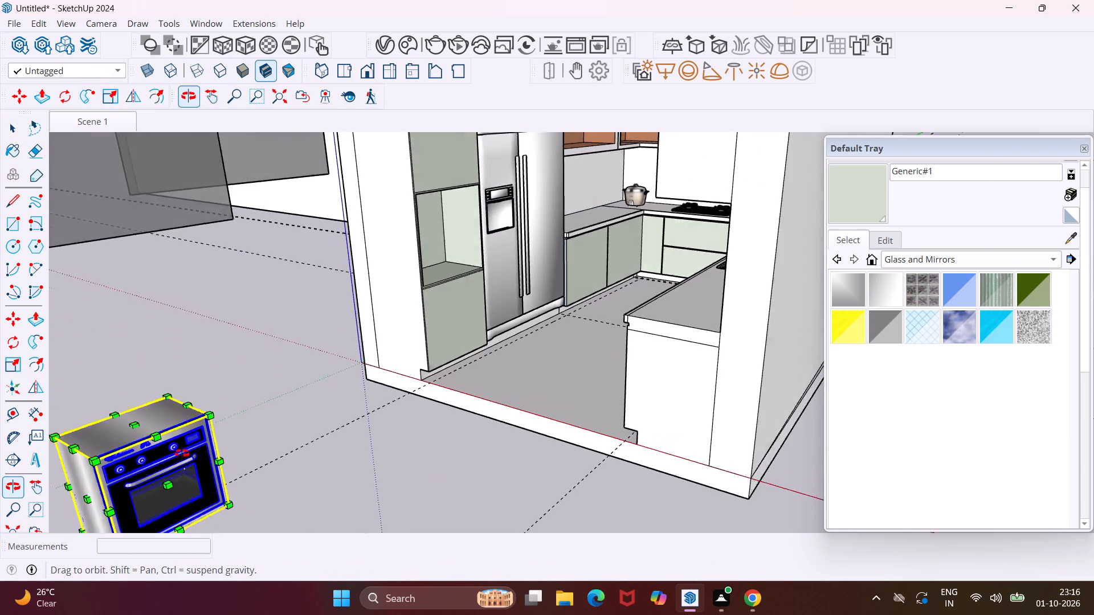
middle_click_drag(182, 453, 97, 471)
scroll(246, 368, "up", 2)
middle_click_drag(244, 368, 217, 368)
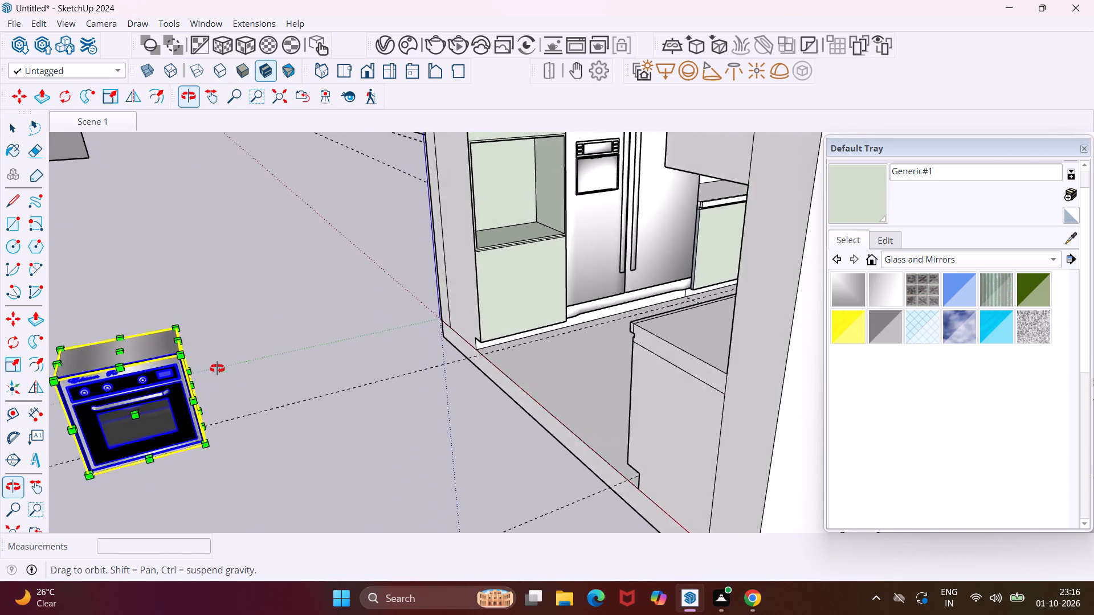
middle_click_drag(217, 368, 182, 373)
scroll(194, 361, "up", 3)
left_click(194, 361)
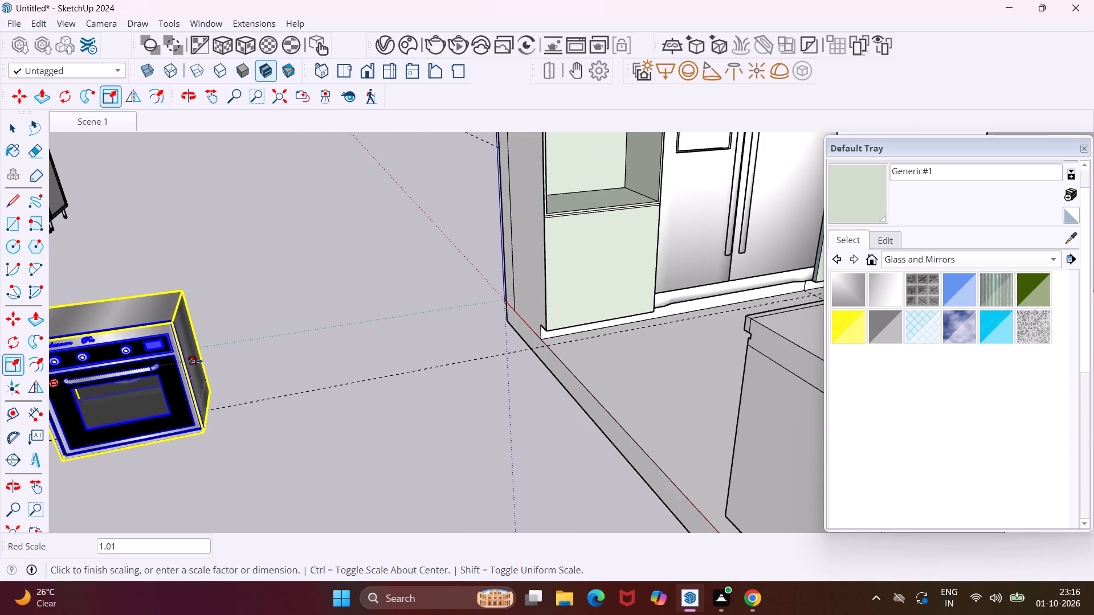
type("2'4\"")
key("Return")
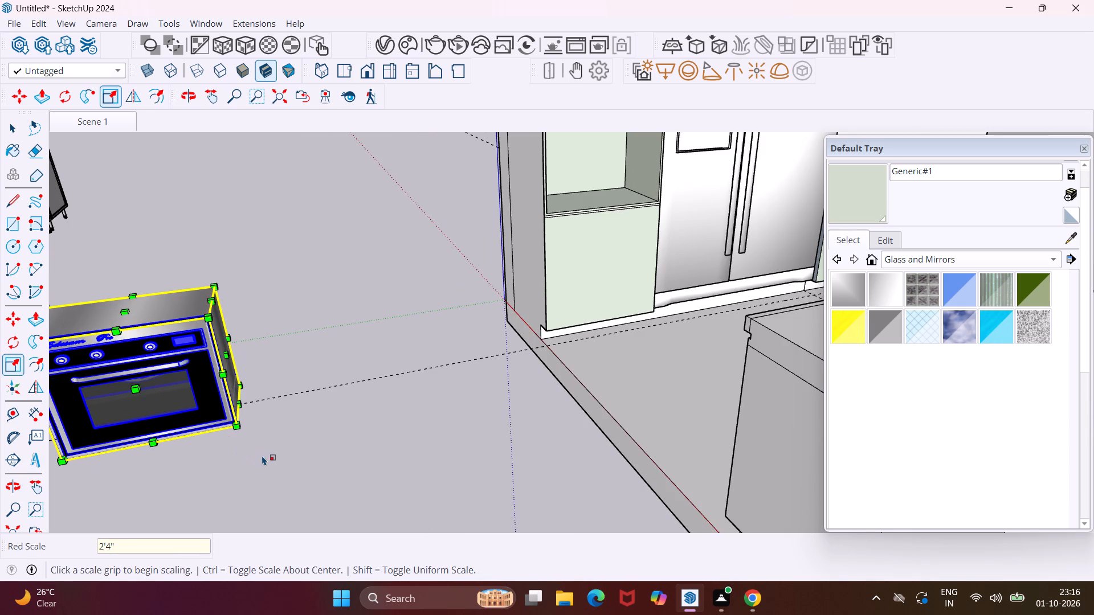
Move the oven by its lower front corner about 8' 7 1/4" into the niche's lower front corner beside the refrigerator.
key("m")
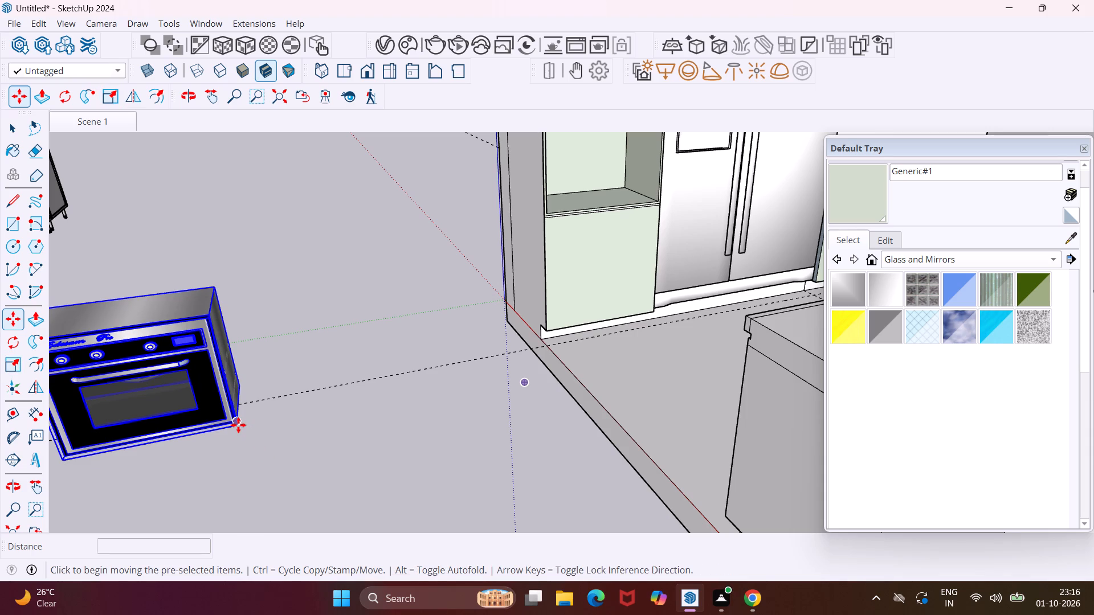
scroll(237, 429, "up", 7)
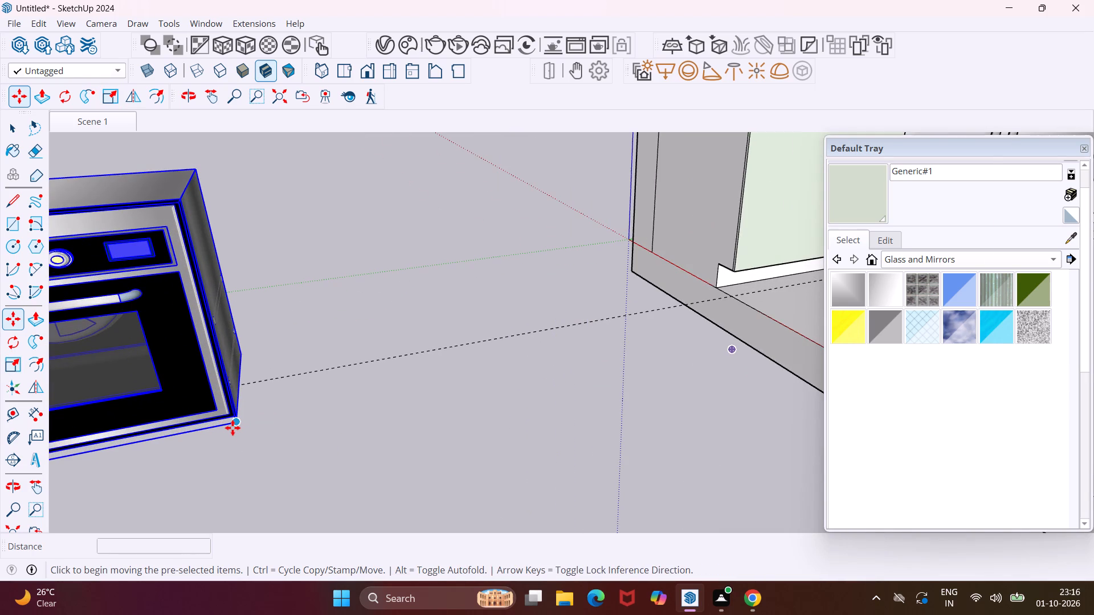
left_click(232, 427)
scroll(300, 390, "down", 9)
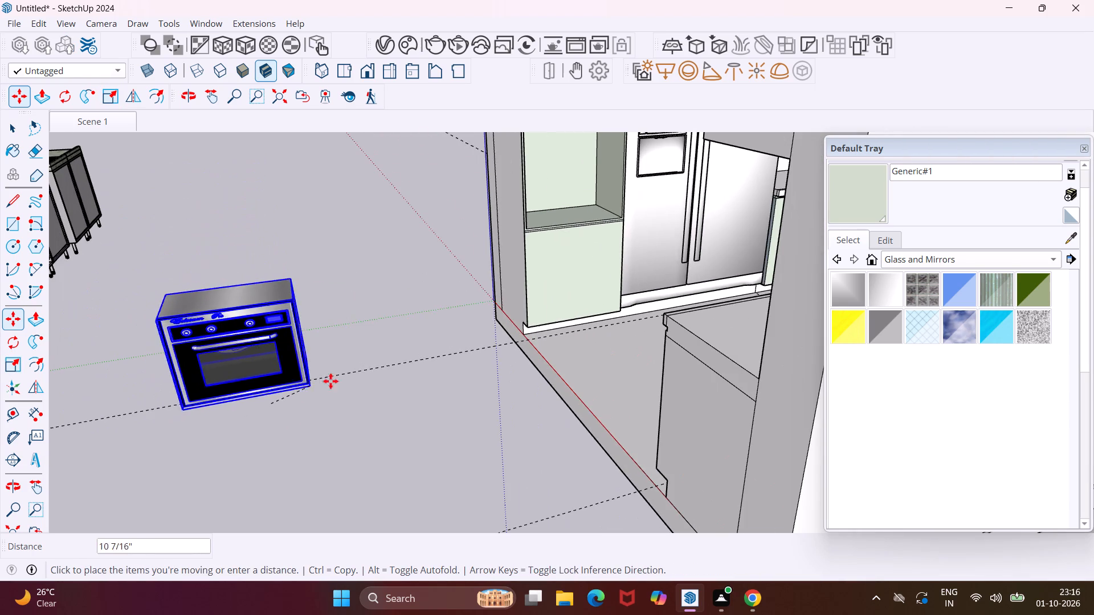
scroll(619, 216, "up", 4)
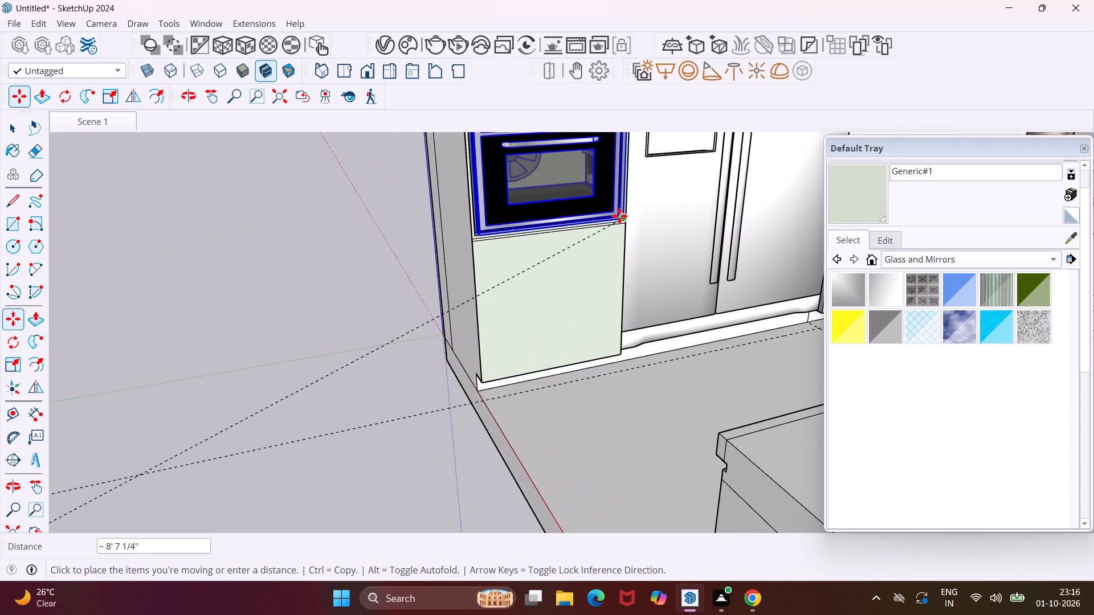
left_click(624, 219)
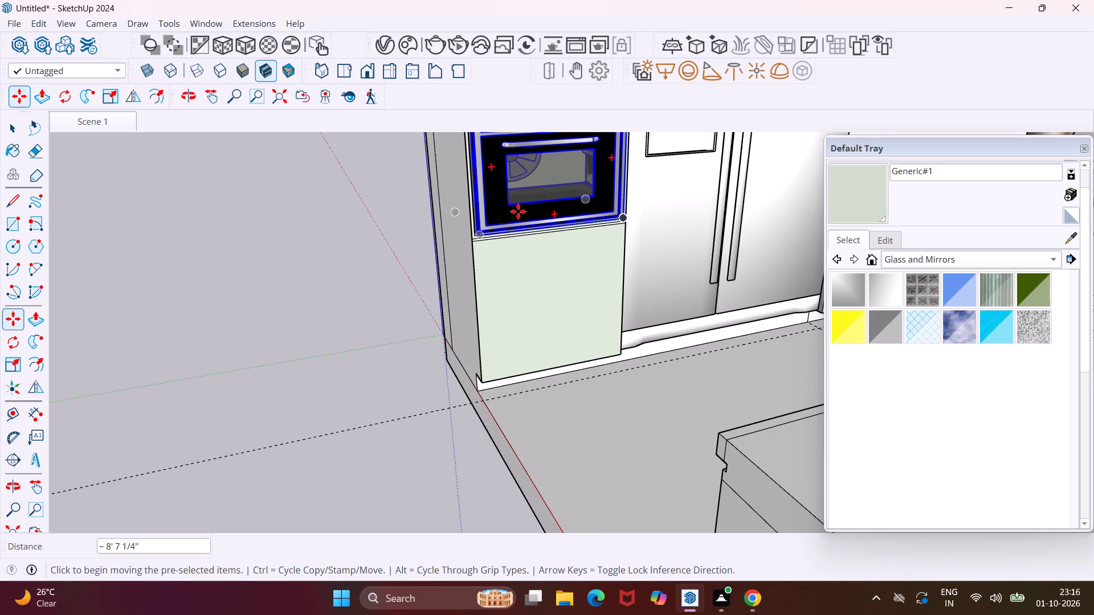
middle_click_drag(450, 218, 522, 225)
scroll(508, 221, "down", 5)
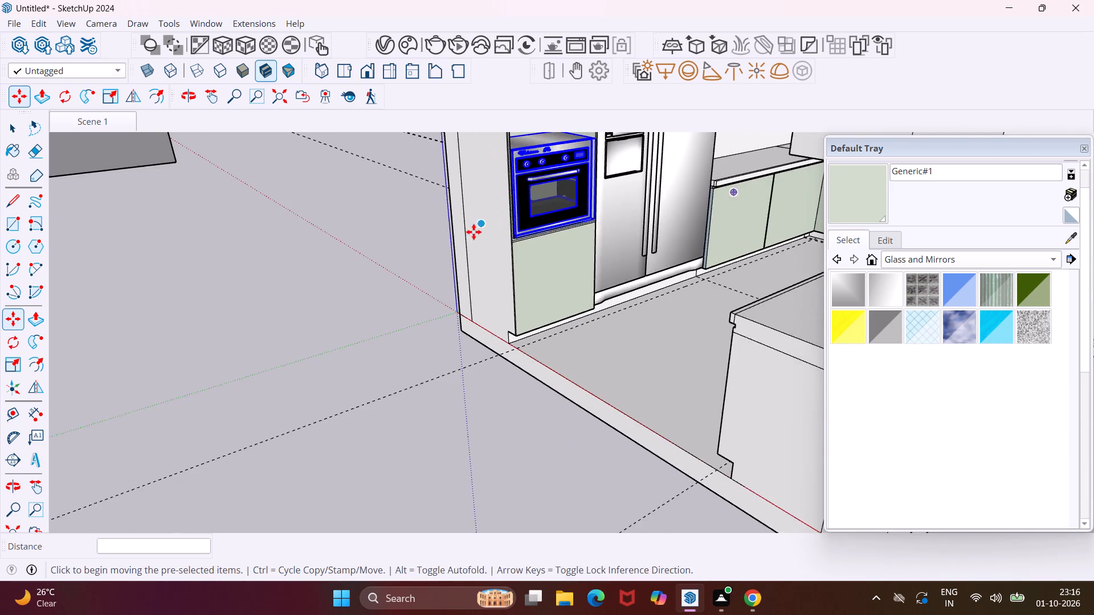
scroll(471, 232, "down", 4)
key("Escape")
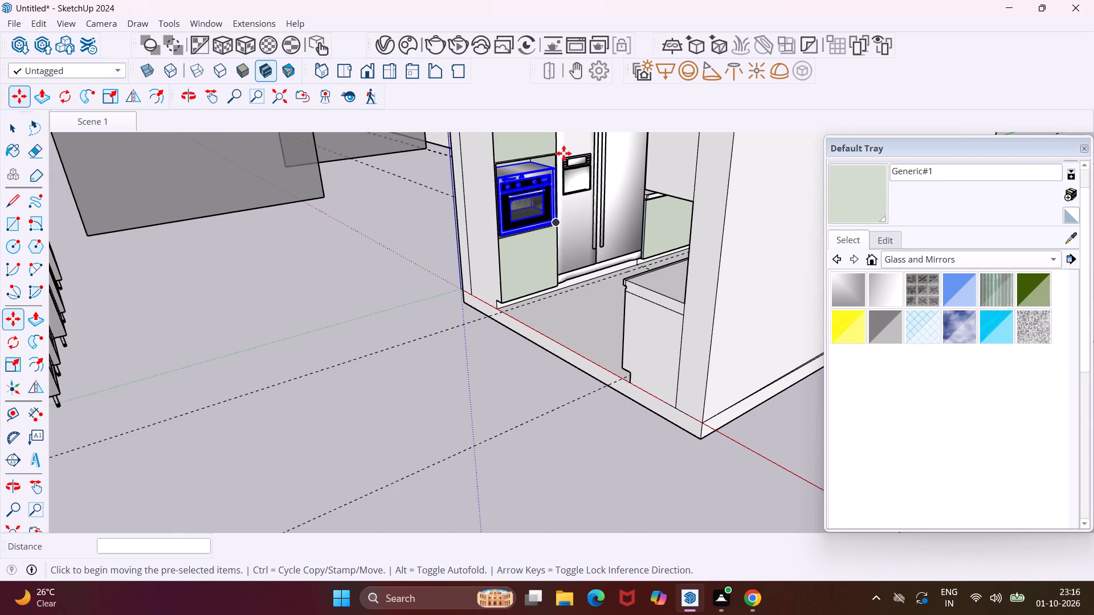
key("space")
Scale the oven upward along the blue axis by about 1.27 to fill the niche's height.
middle_click_drag(529, 173, 530, 160)
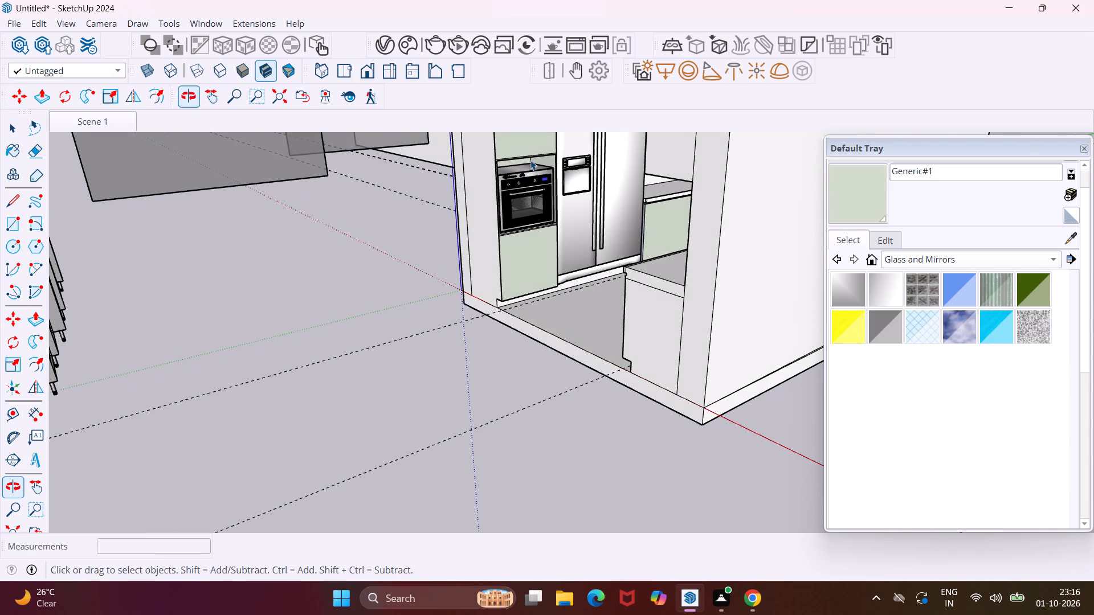
scroll(530, 170, "up", 4)
left_click(526, 178)
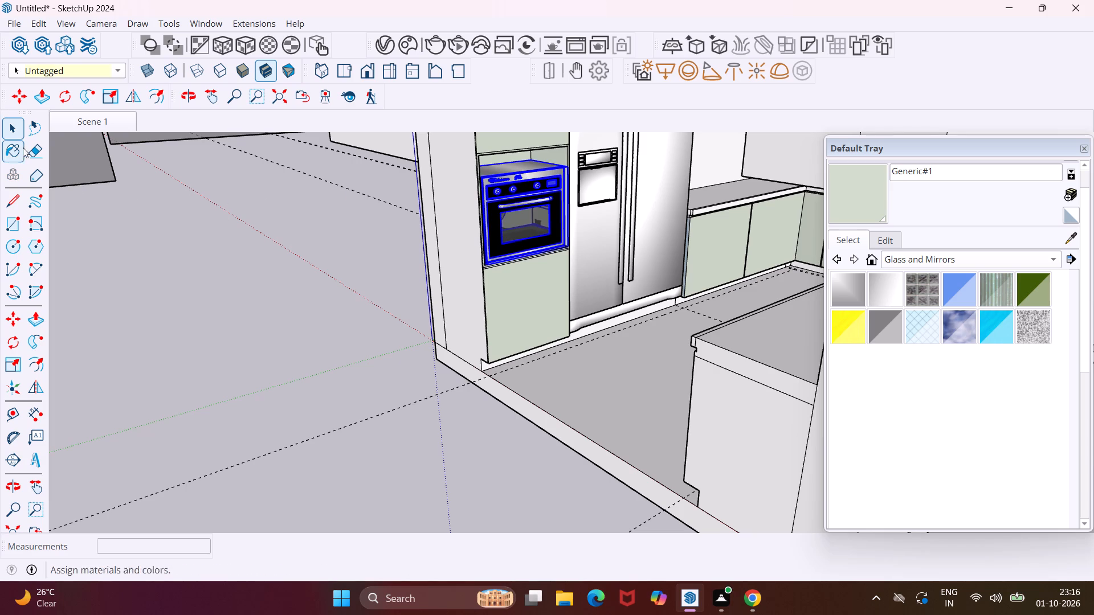
left_click(7, 358)
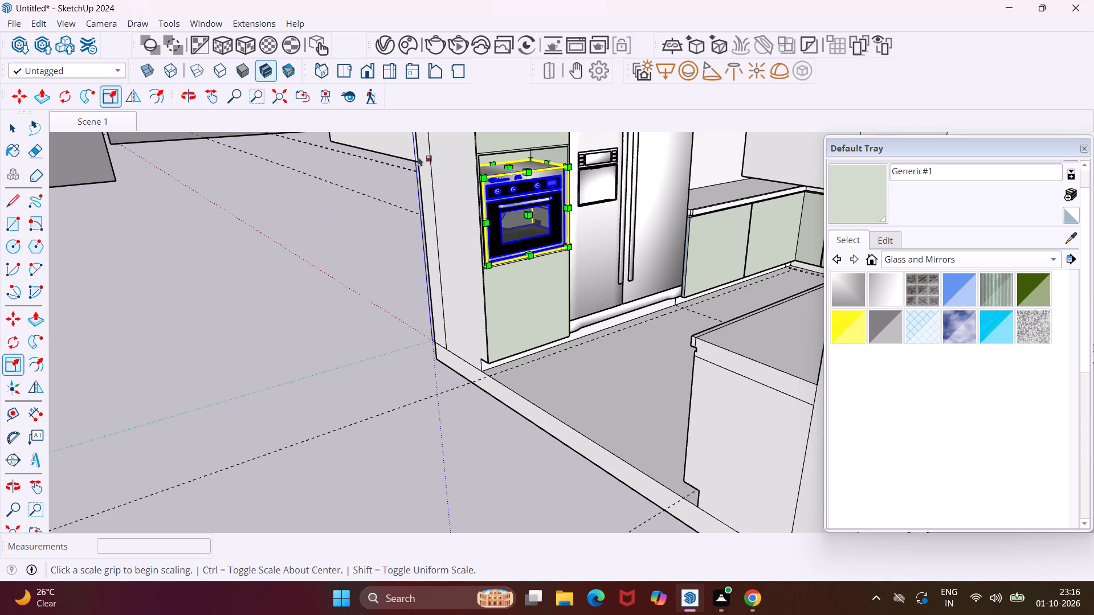
left_click(508, 164)
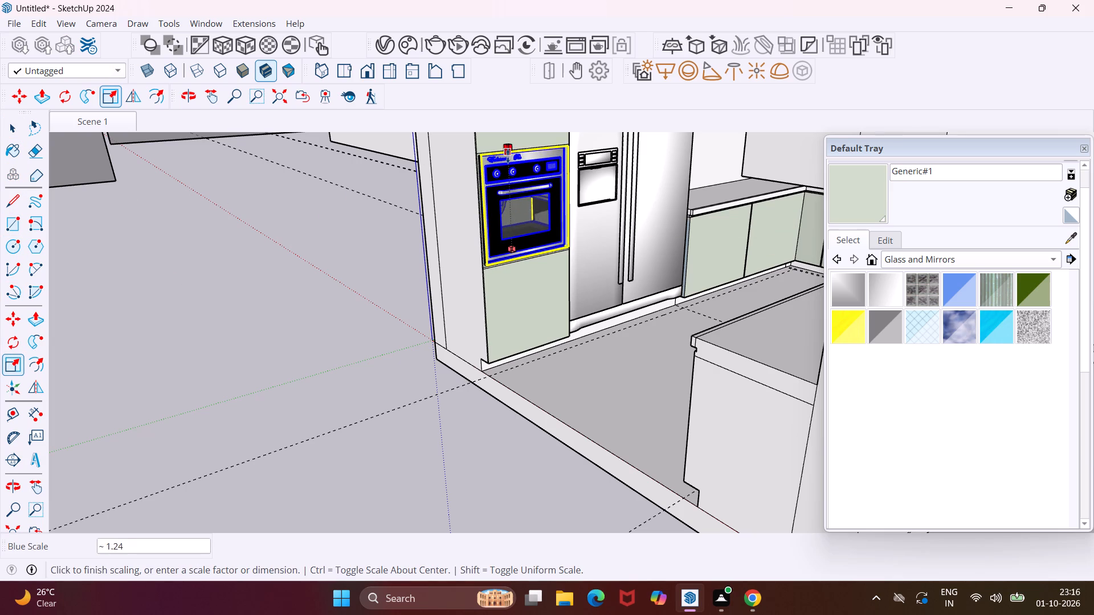
left_click(510, 149)
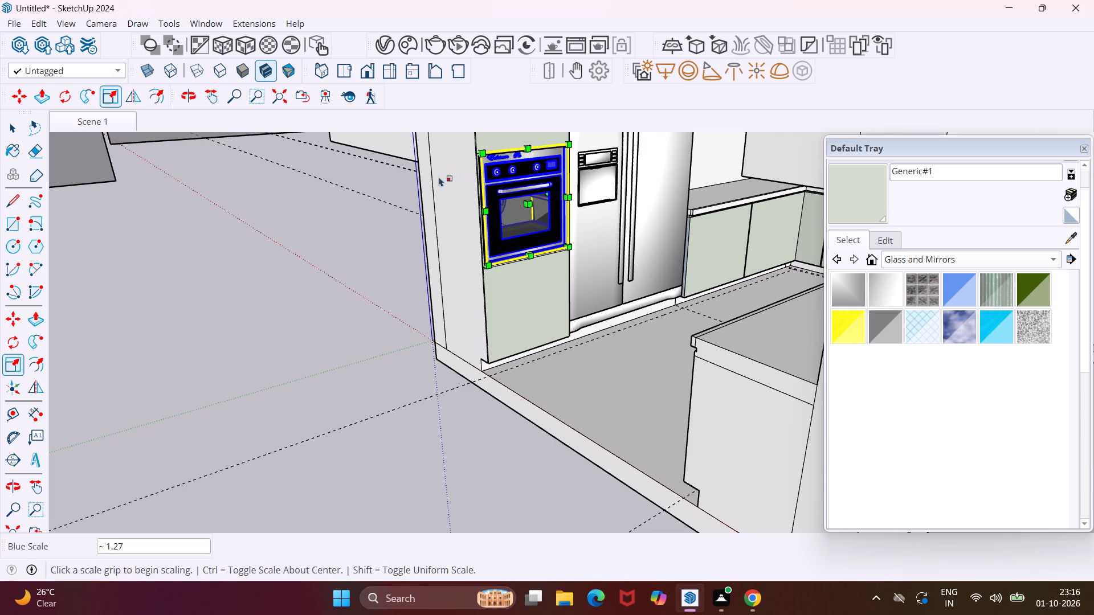
key("Escape")
key("space")
Examine the overall kitchen layout and the separate wall with the potted-plant shelves.
middle_click_drag(418, 195, 457, 206)
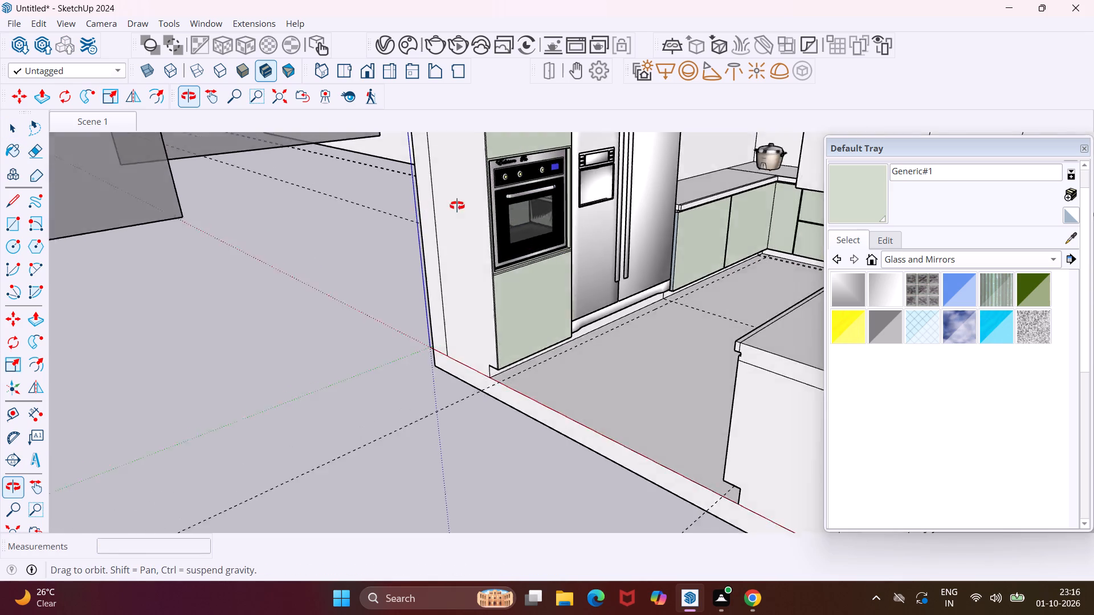
middle_click_drag(457, 206, 432, 296)
scroll(429, 277, "down", 10)
middle_click_drag(447, 290, 669, 267)
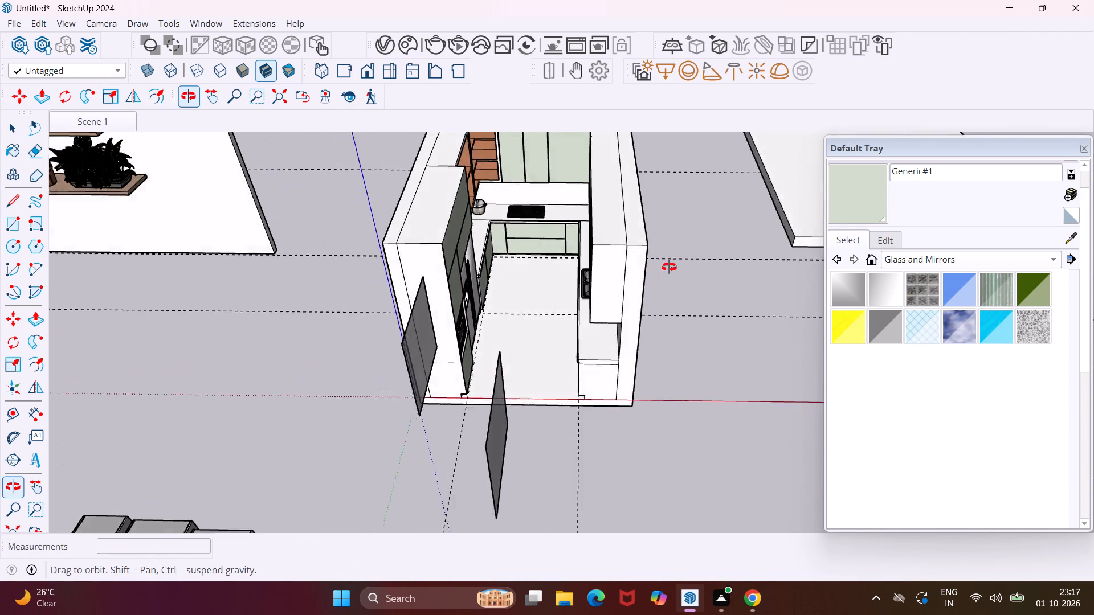
middle_click_drag(669, 267, 672, 265)
scroll(320, 282, "down", 3)
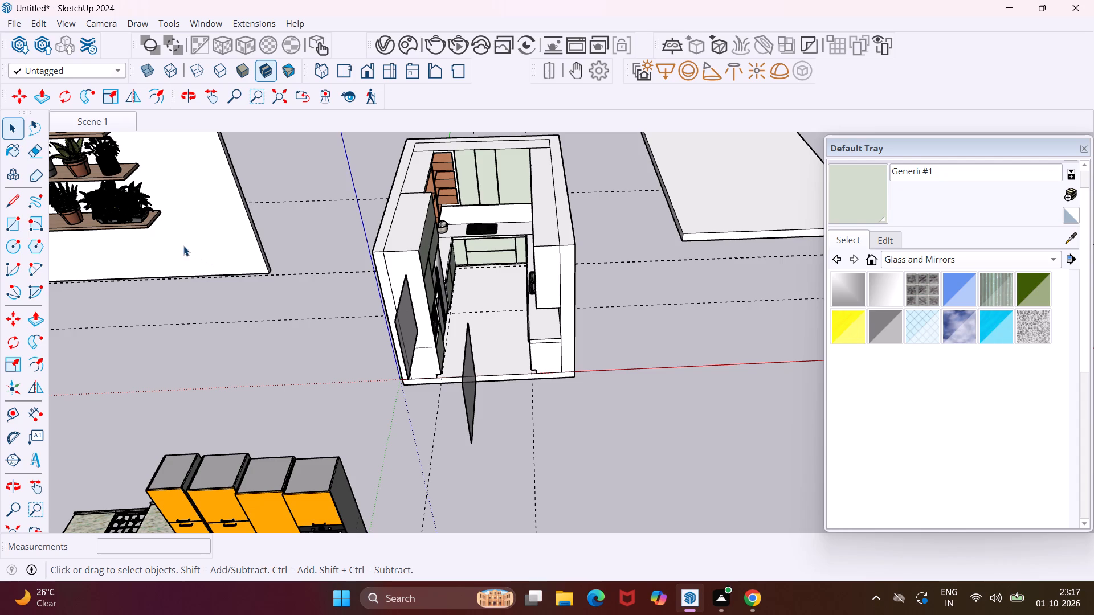
left_click(205, 101)
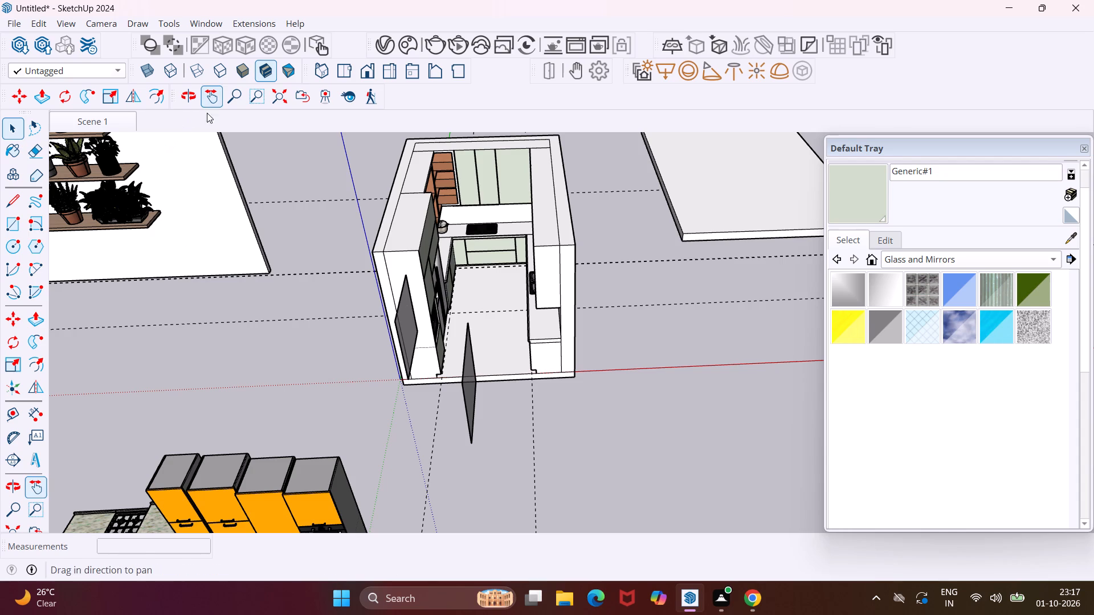
left_click_drag(189, 217, 564, 198)
left_click_drag(459, 208, 458, 248)
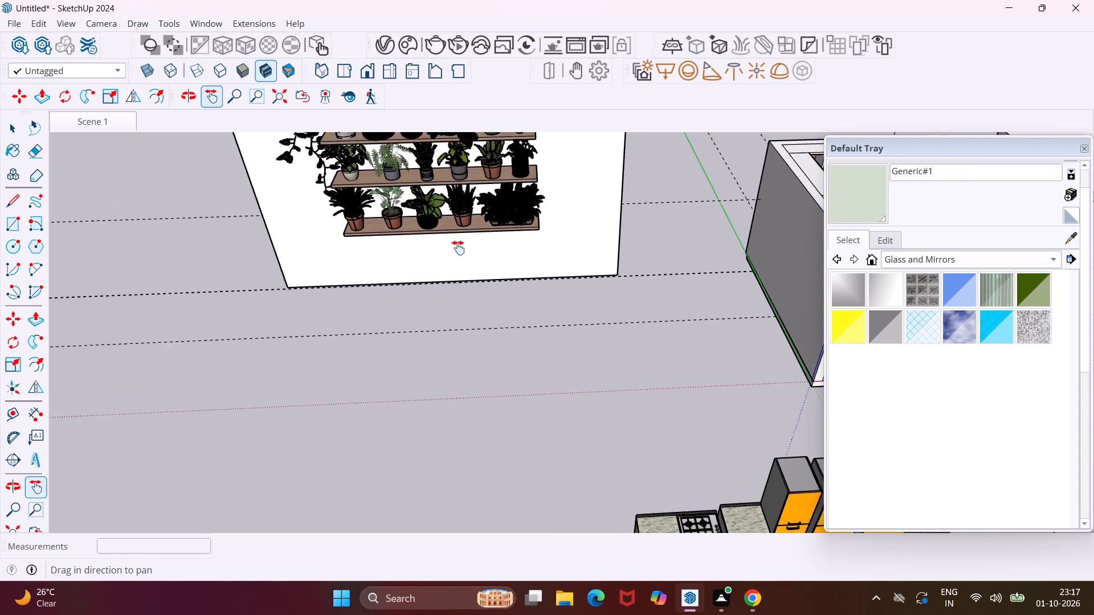
left_click_drag(458, 248, 428, 361)
middle_click_drag(398, 324, 416, 262)
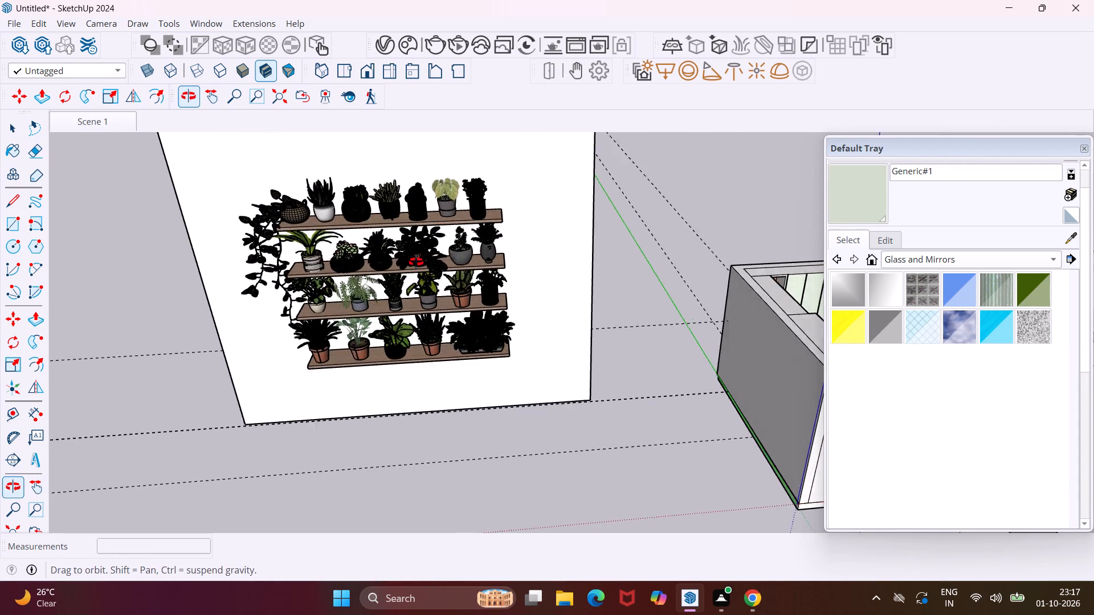
middle_click_drag(416, 262, 424, 224)
key("Escape")
key("space")
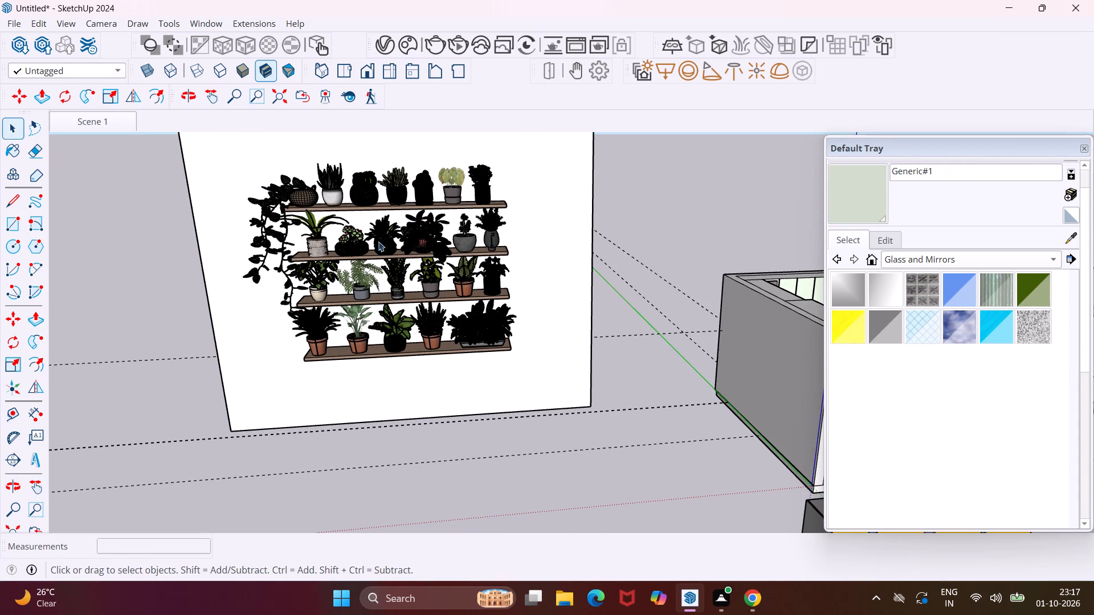
middle_click_drag(372, 270, 373, 270)
middle_click_drag(373, 270, 393, 243)
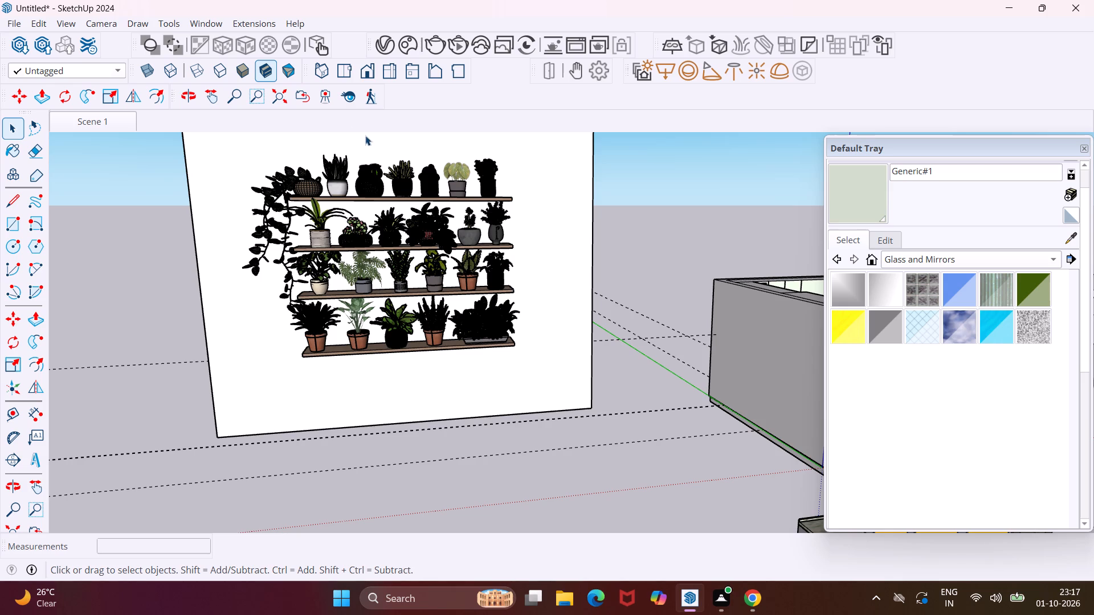
Open the plant-shelf group and move the top shelf's spiky plant in the white pot about 31' 1" onto the kitchen's tall cabinet top.
left_click(332, 165)
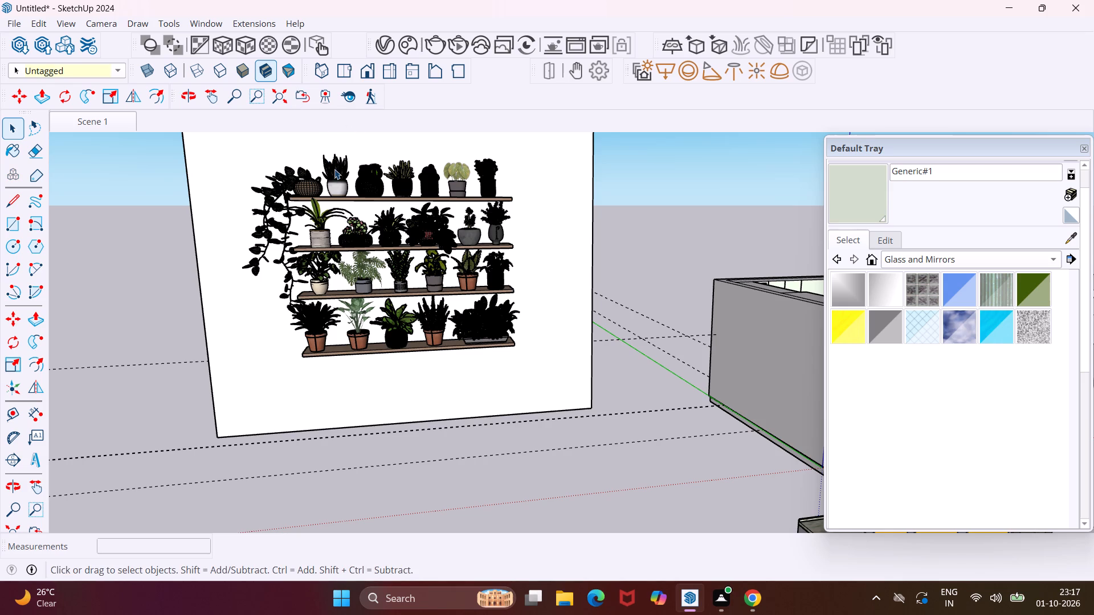
double_click(334, 170)
double_click(334, 177)
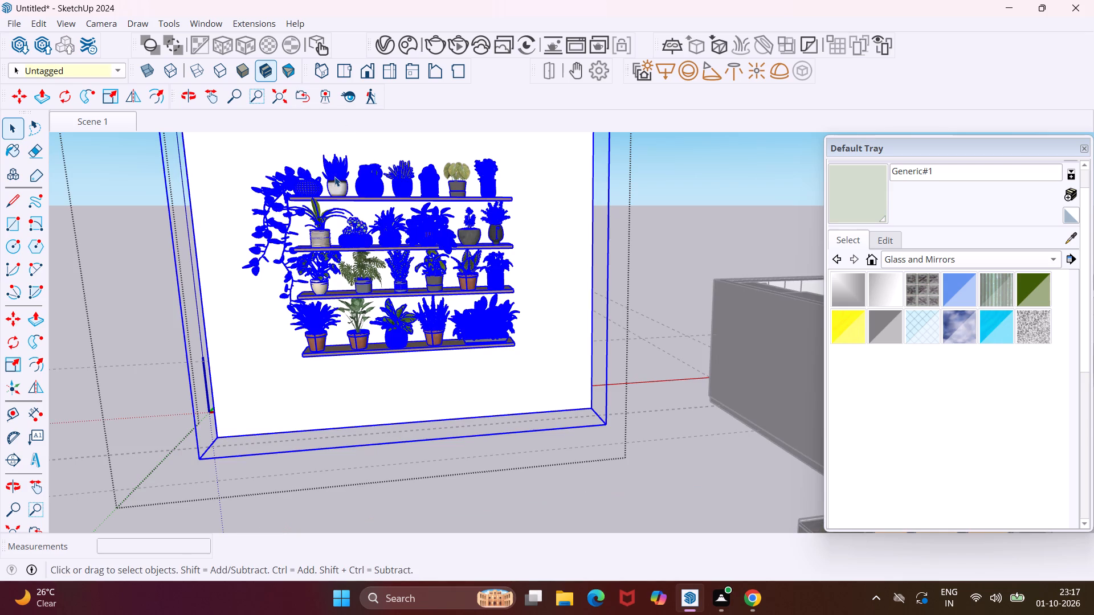
left_click(334, 177)
middle_click_drag(334, 177, 442, 215)
scroll(442, 216, "up", 1)
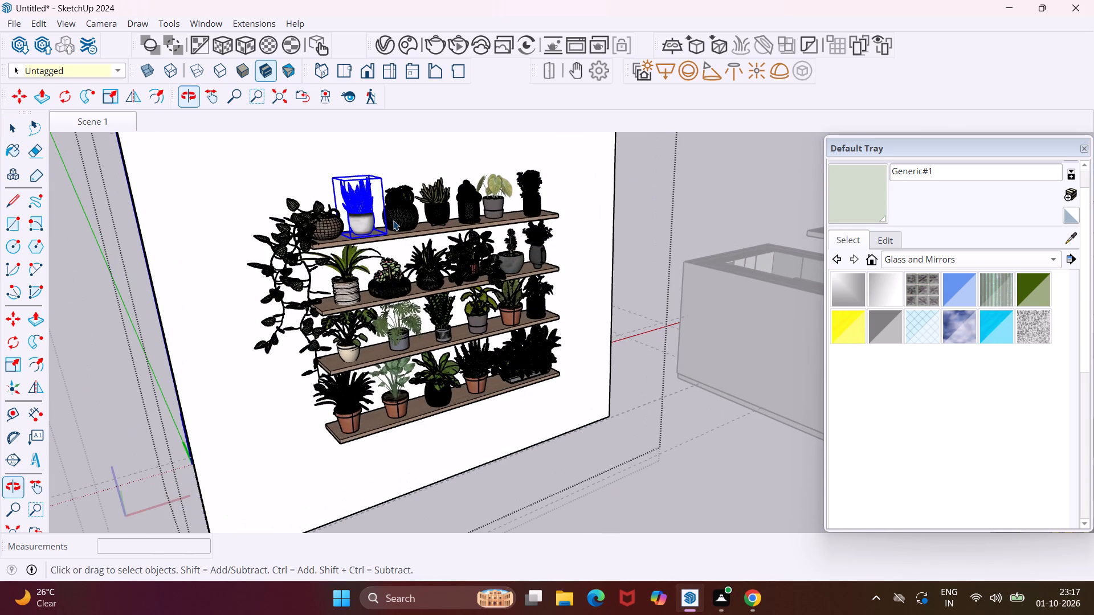
key("m")
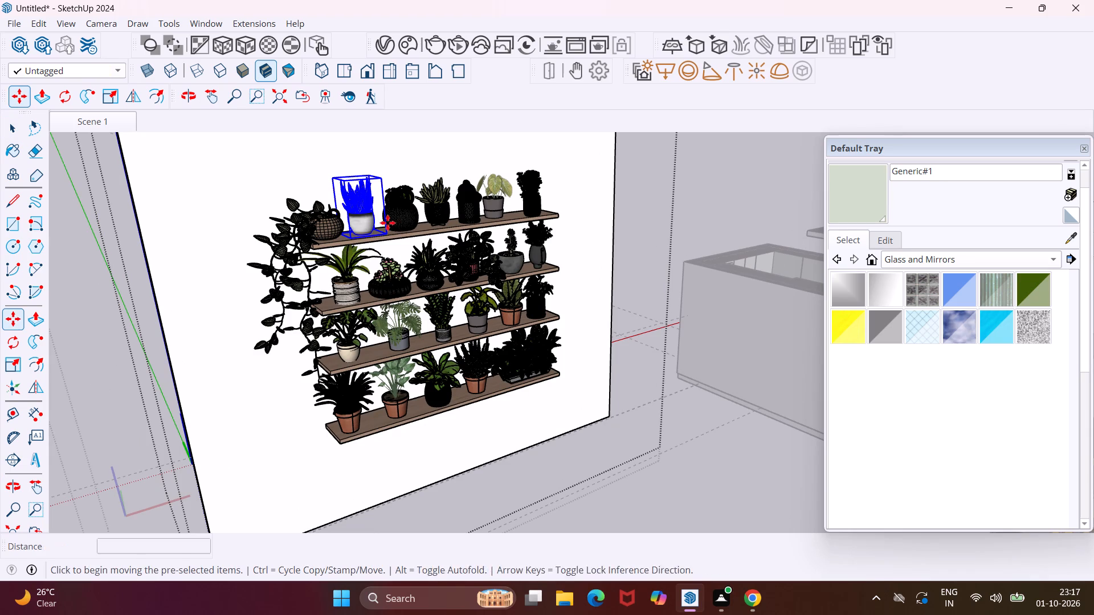
left_click(387, 235)
scroll(349, 220, "down", 15)
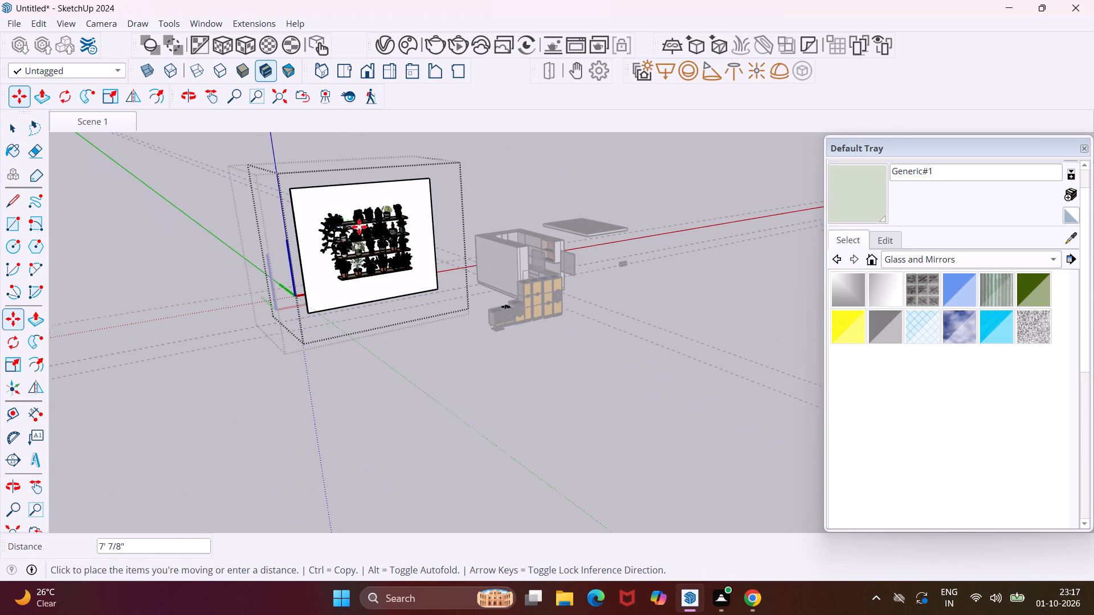
scroll(541, 259, "up", 7)
middle_click_drag(541, 256, 525, 256)
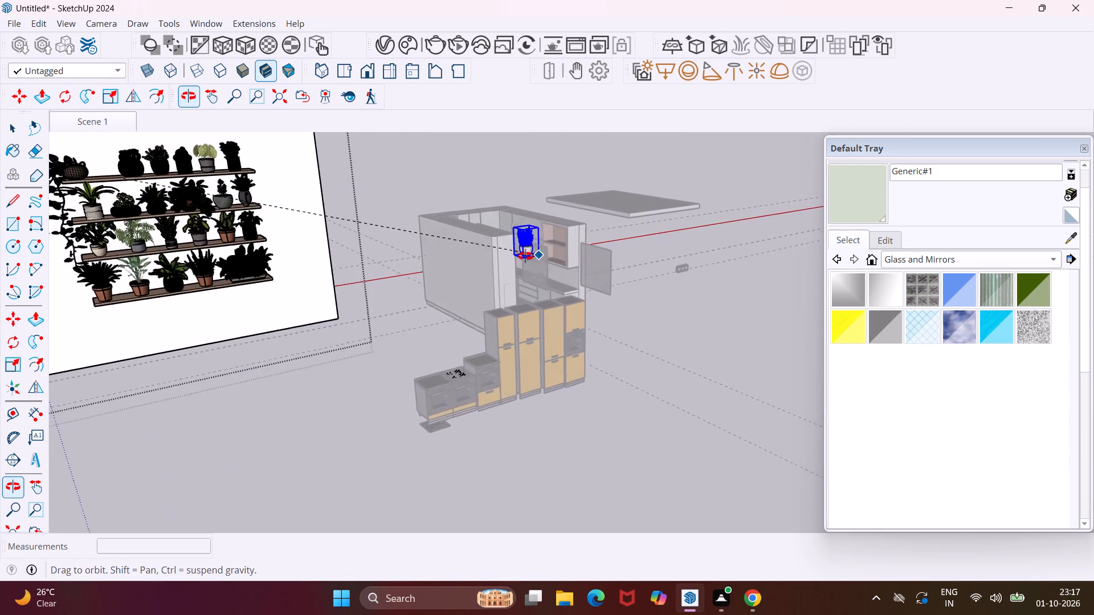
middle_click_drag(525, 256, 416, 277)
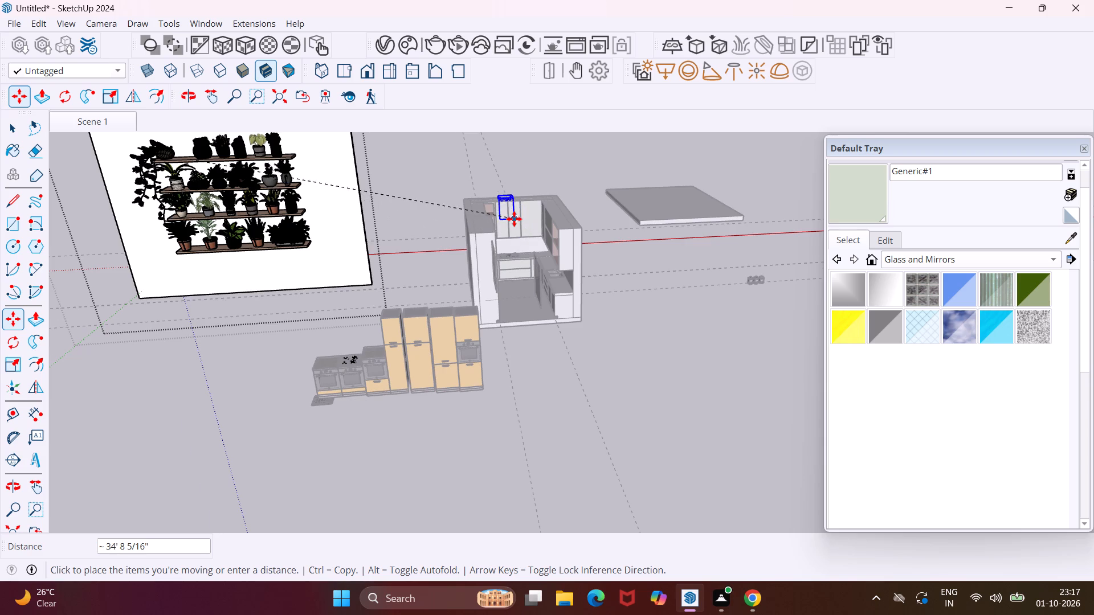
scroll(514, 219, "up", 14)
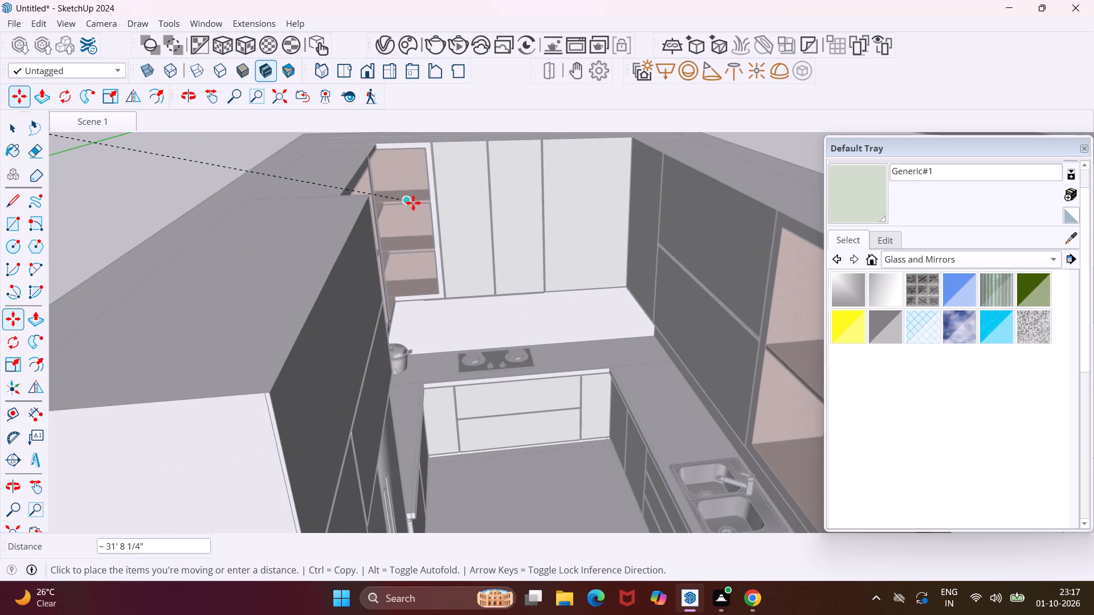
scroll(413, 193, "down", 4)
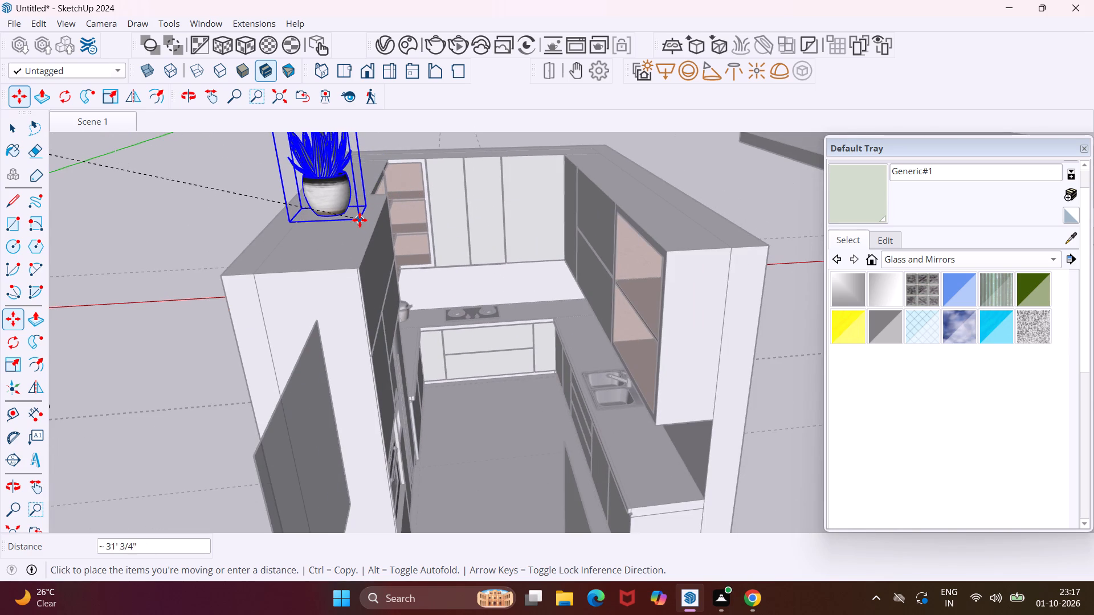
left_click(360, 220)
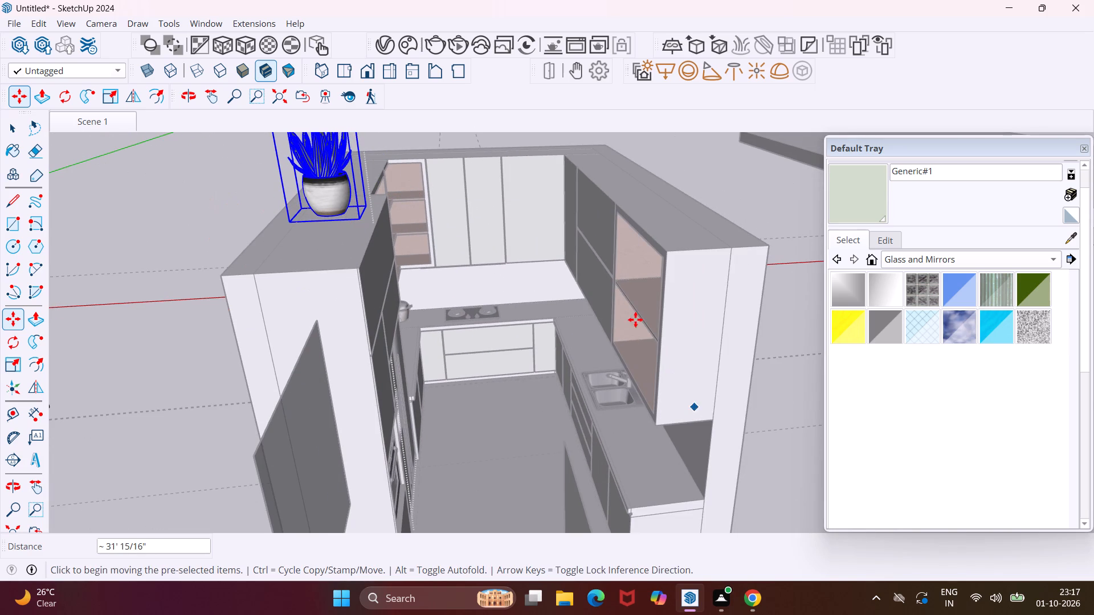
Scale the potted plant down uniformly from its upper corner to about 0.32.
left_click(18, 364)
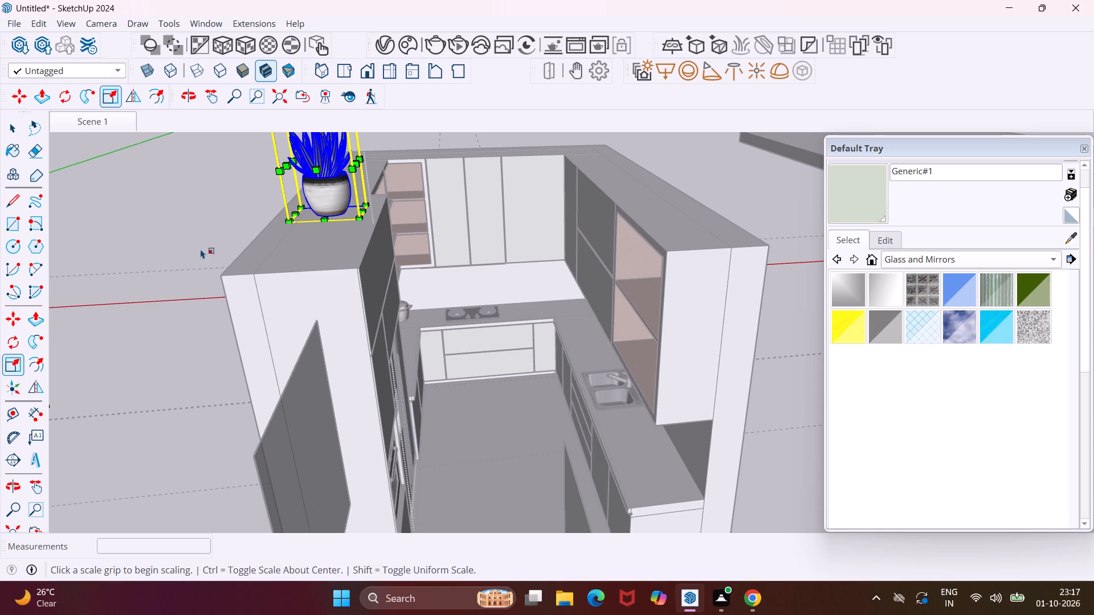
middle_click_drag(312, 171, 391, 228)
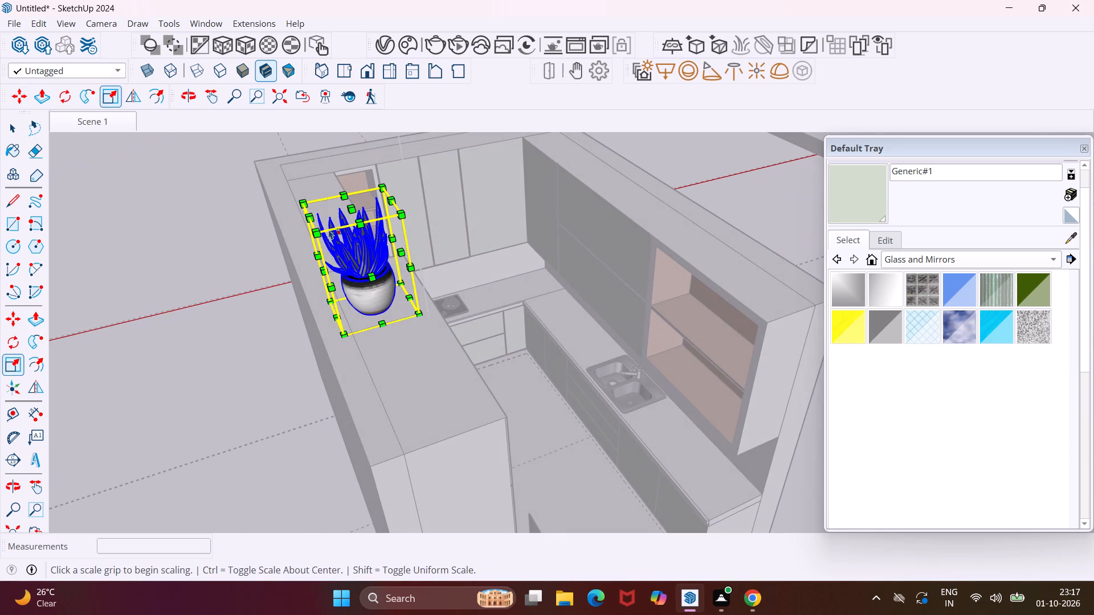
left_click(320, 228)
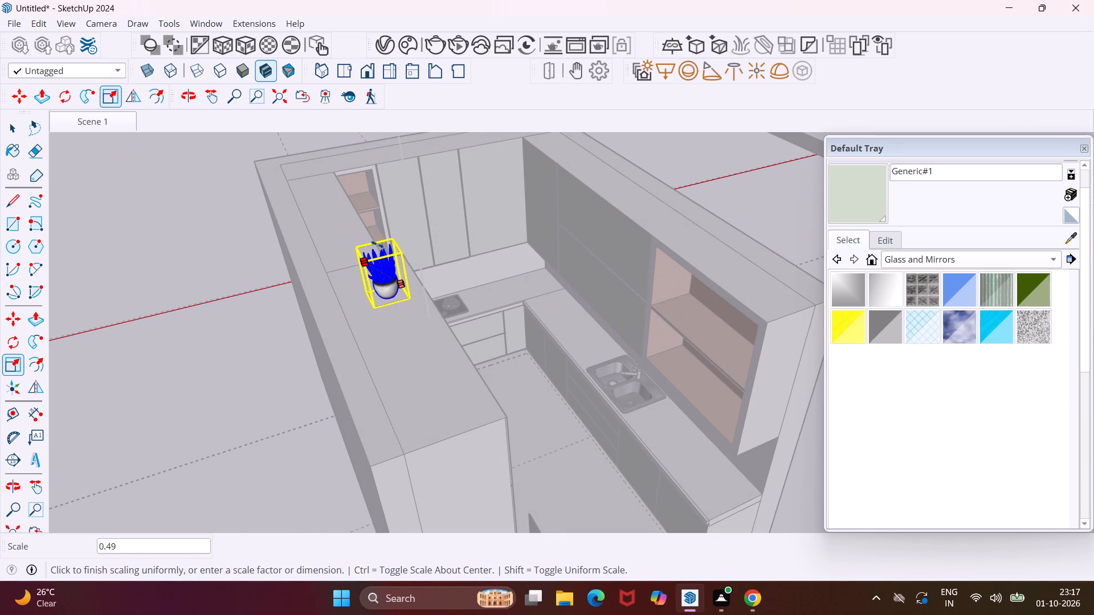
left_click(385, 262)
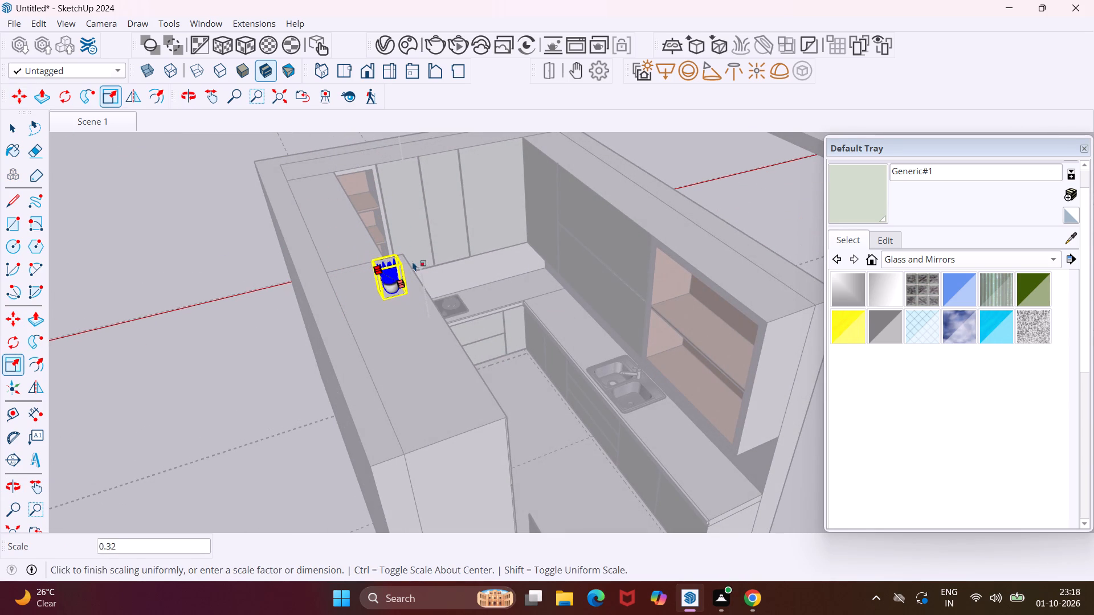
Move the reduced plant about 9' 10" onto the lowest shelf of the open corner wall cabinet beside the hob.
middle_click_drag(412, 261, 321, 259)
middle_click_drag(390, 249, 283, 248)
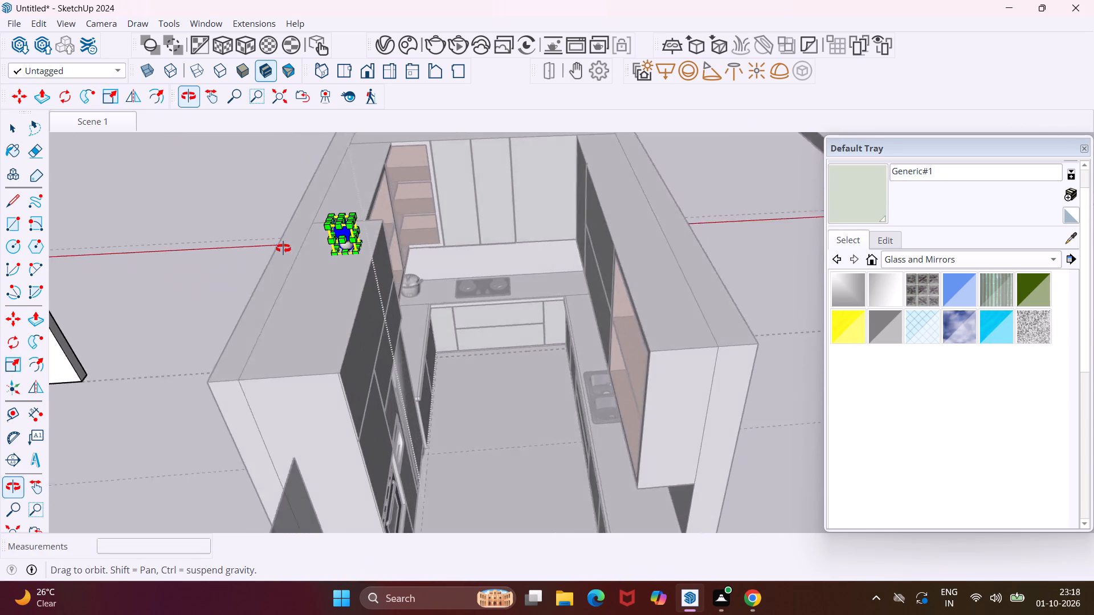
middle_click_drag(283, 248, 283, 248)
key("m")
scroll(355, 246, "up", 3)
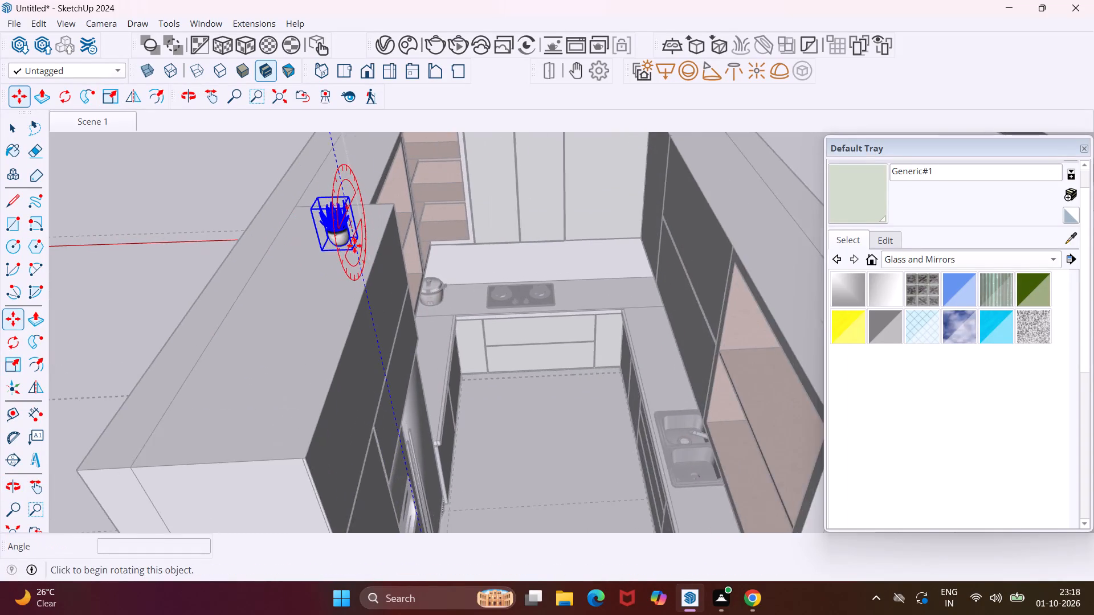
scroll(354, 245, "up", 5)
left_click(348, 251)
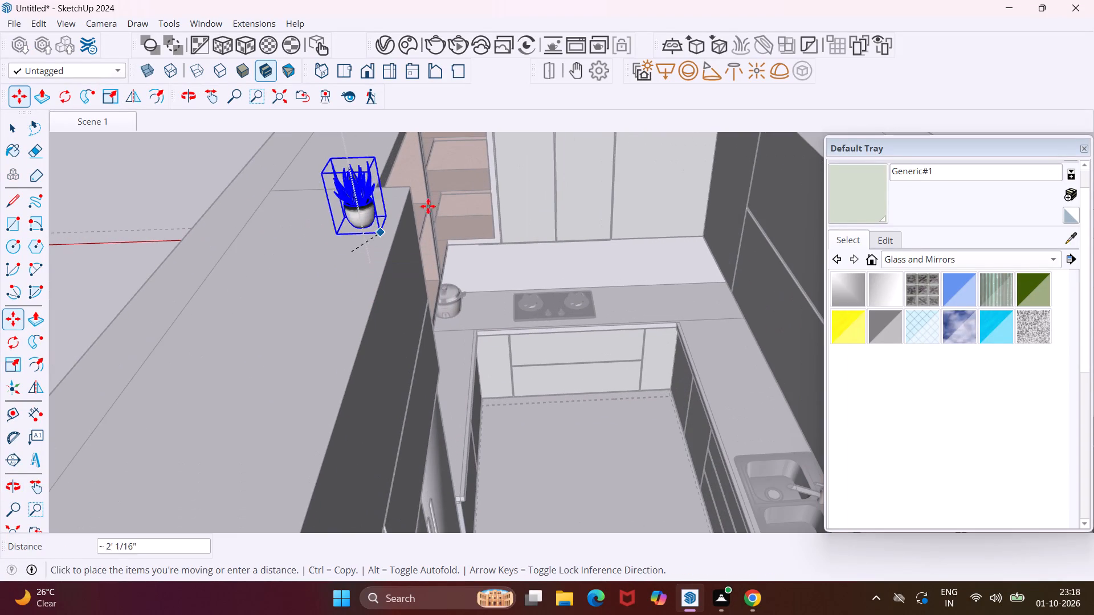
scroll(455, 188, "down", 2)
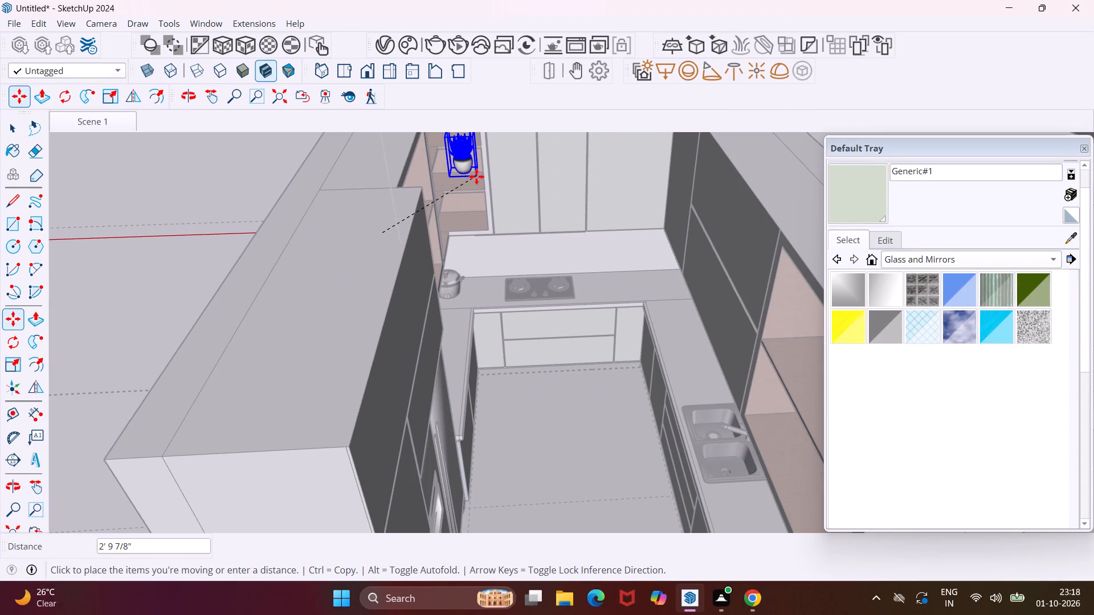
middle_click_drag(476, 175, 550, 207)
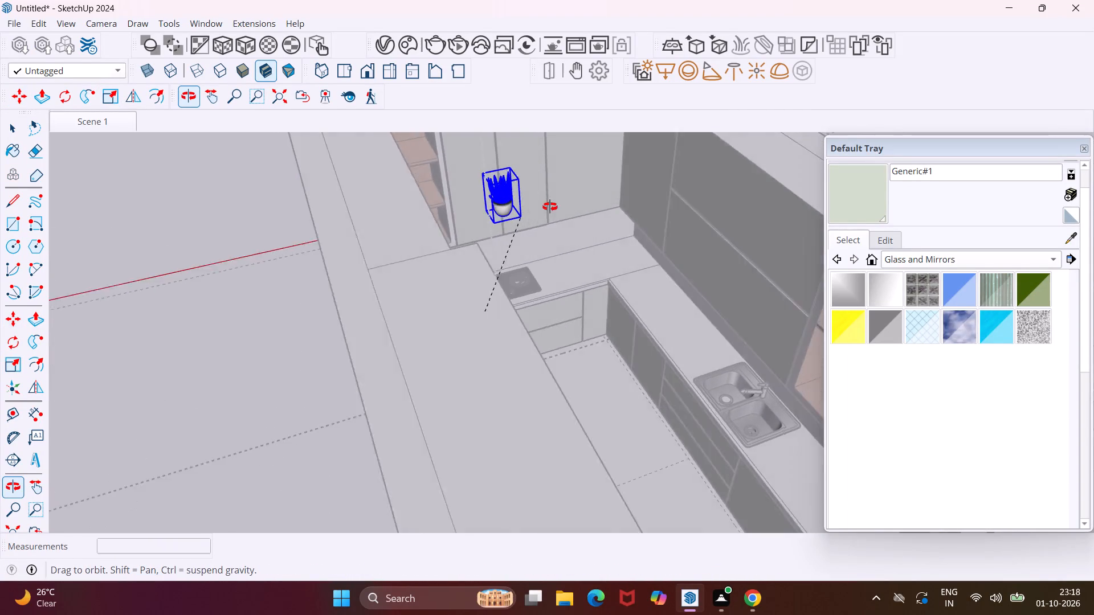
middle_click_drag(550, 207, 406, 224)
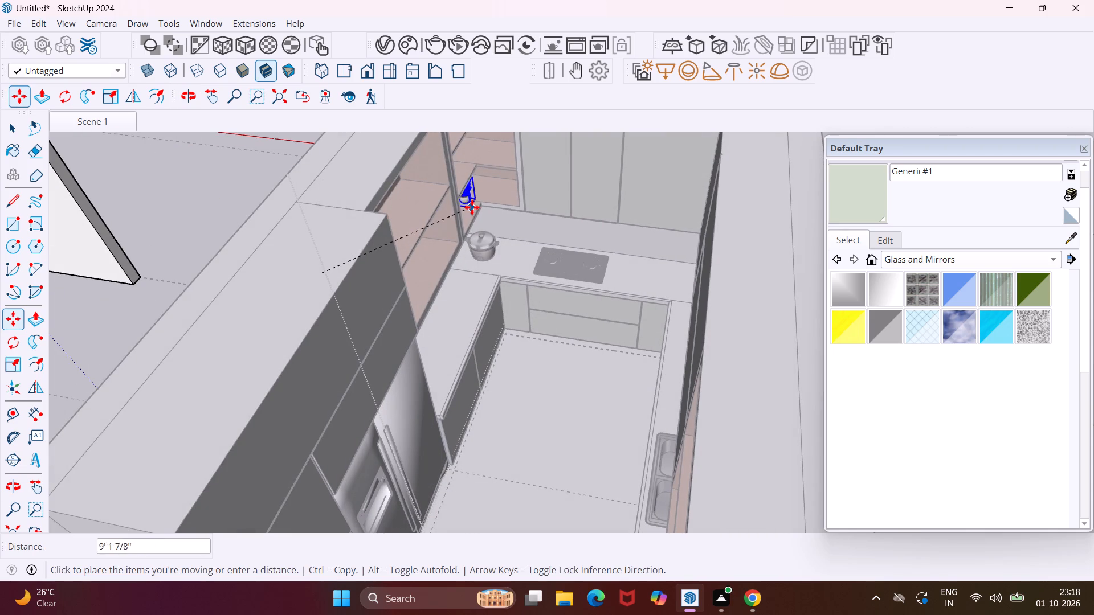
scroll(496, 194, "up", 4)
middle_click_drag(496, 194, 526, 135)
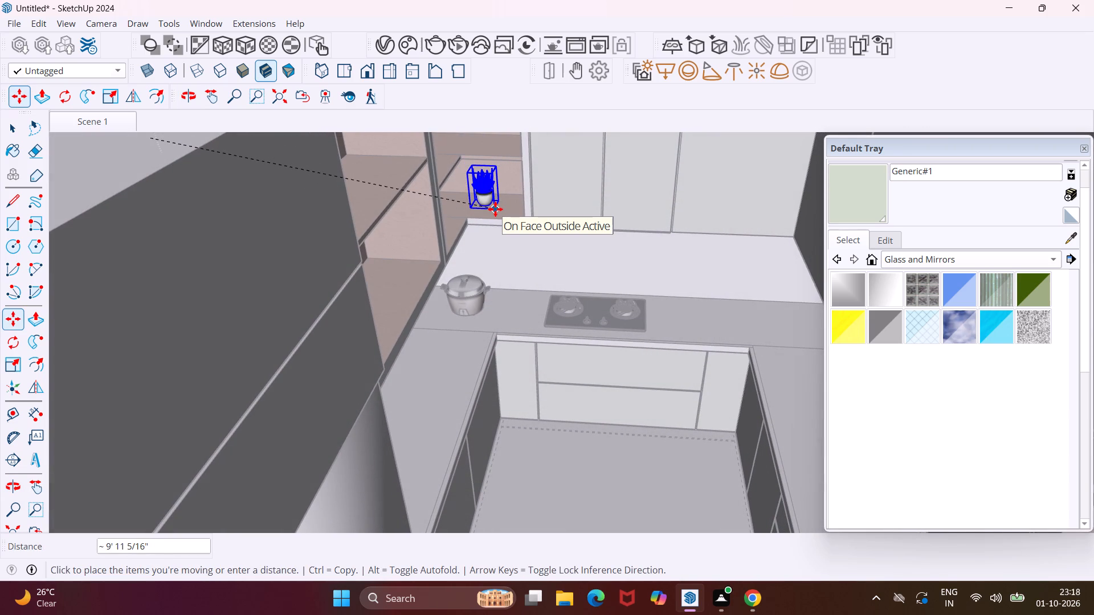
left_click(503, 212)
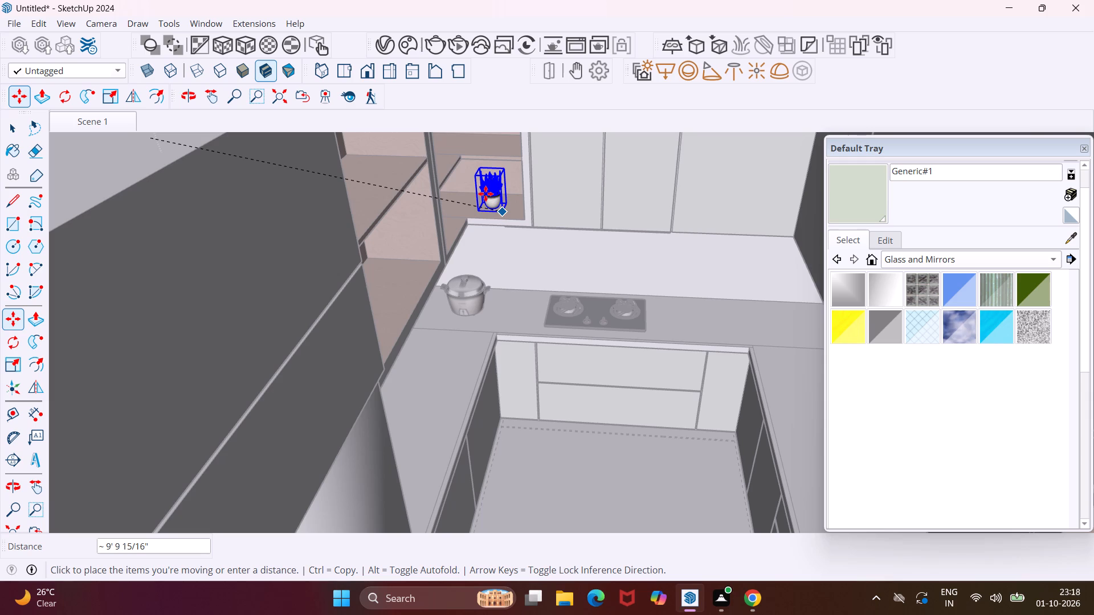
Examine the plant's placement on the open corner shelf from several angles around the kitchen.
scroll(477, 185, "down", 9)
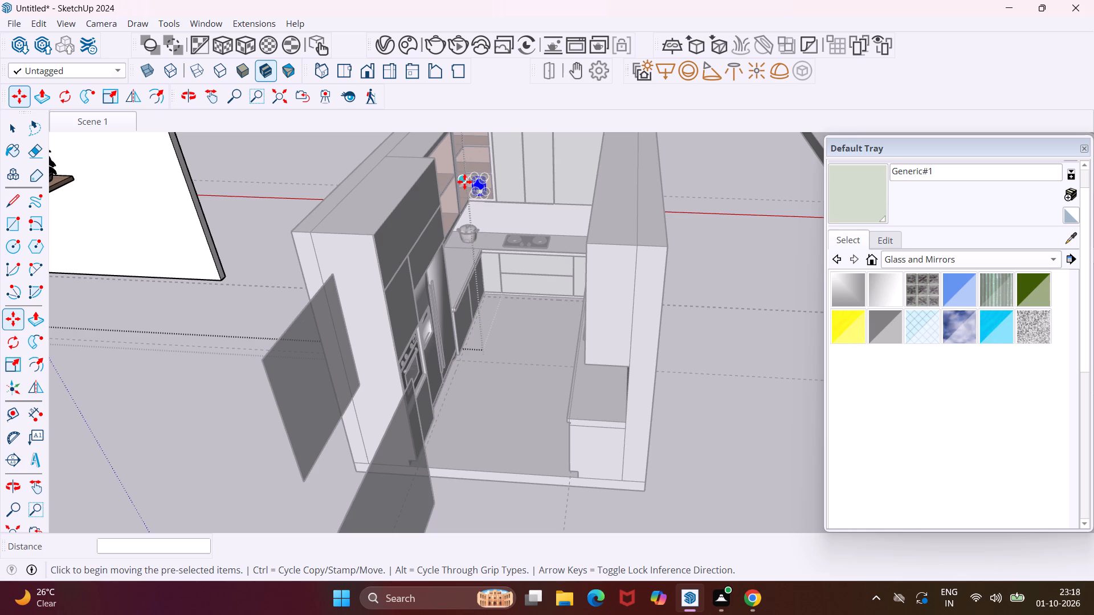
middle_click_drag(463, 181, 462, 173)
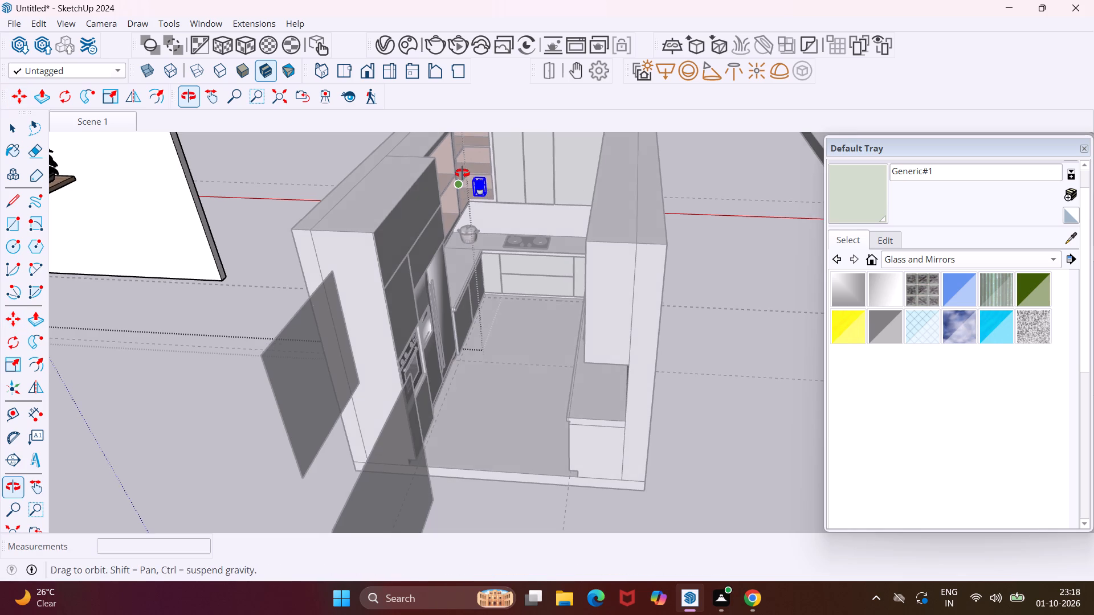
middle_click_drag(462, 173, 337, 175)
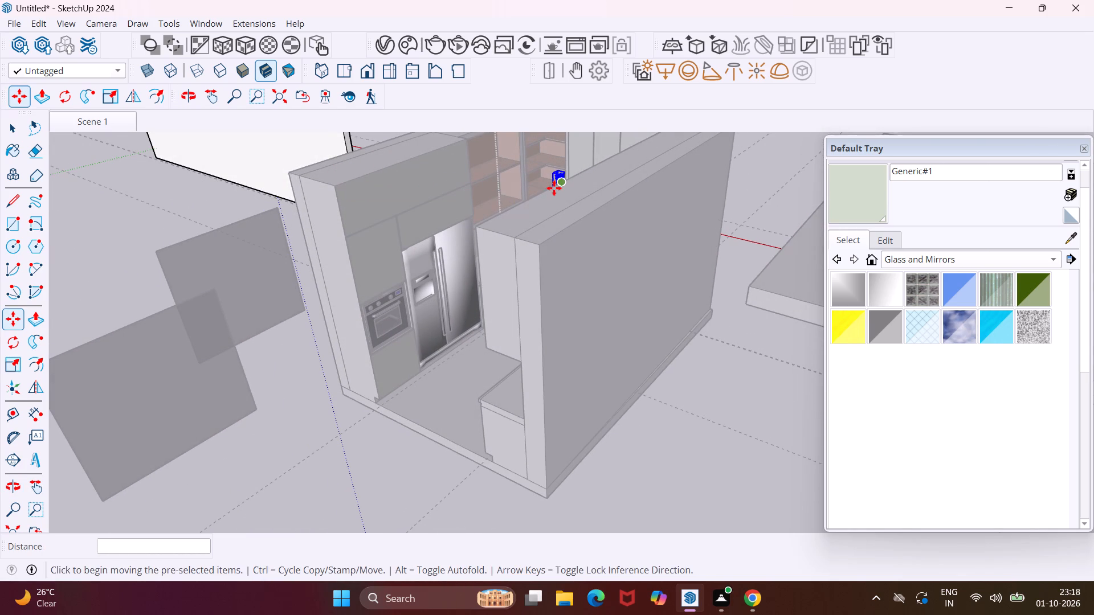
scroll(555, 187, "up", 8)
middle_click_drag(519, 160, 594, 161)
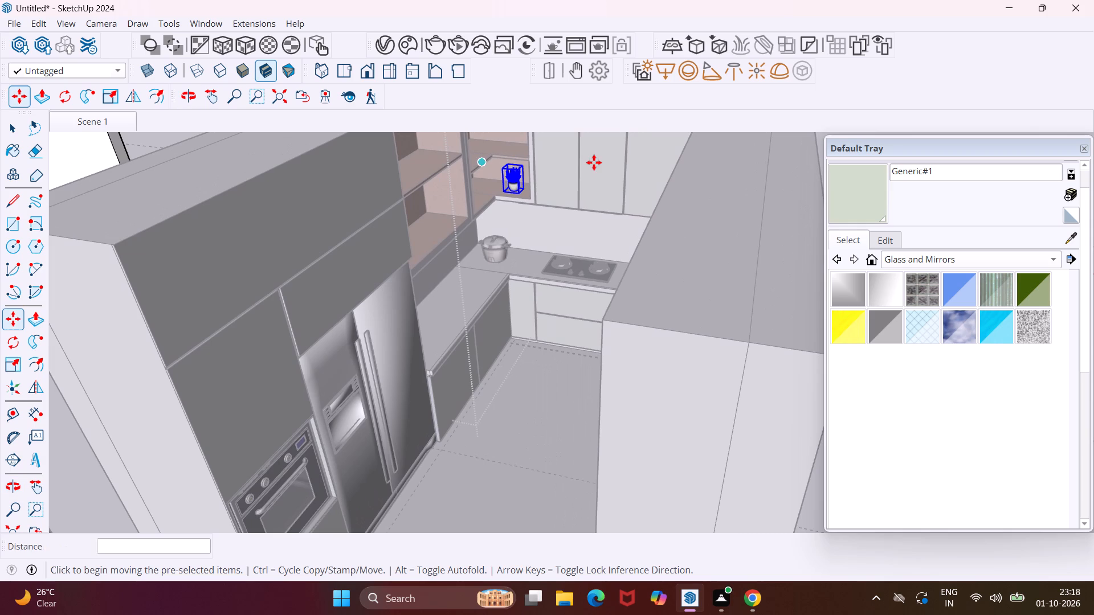
middle_click_drag(512, 191, 541, 186)
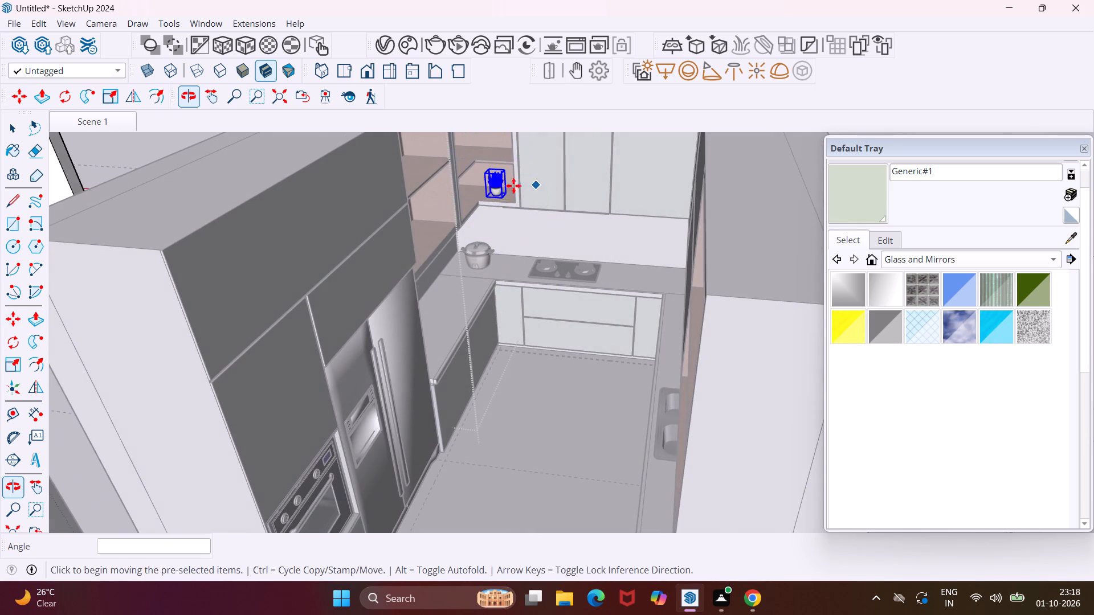
scroll(501, 185, "down", 5)
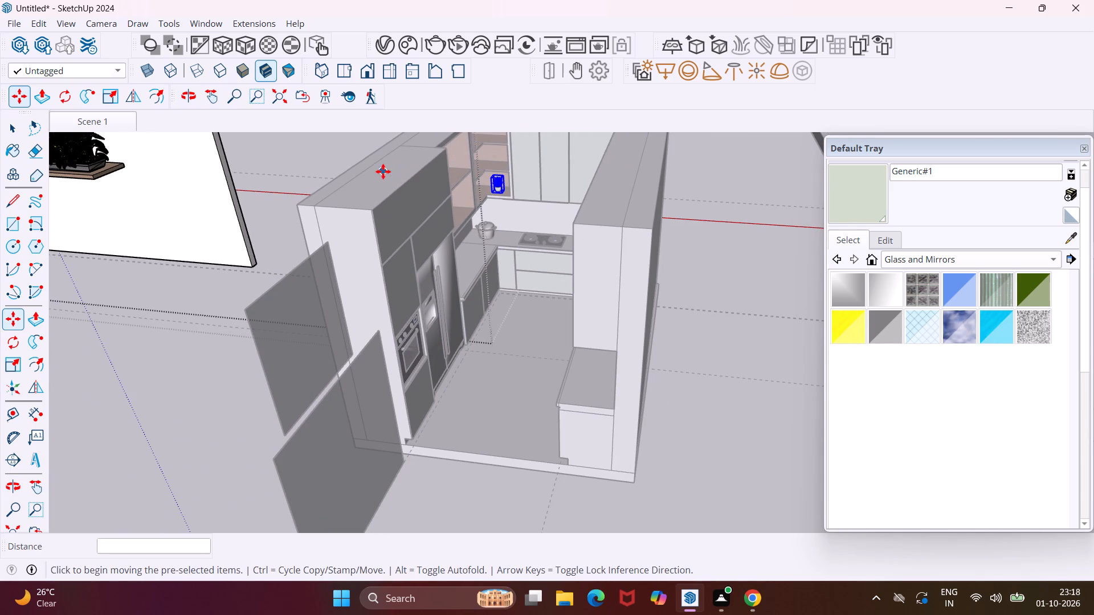
Deselect the plant and close the plant-shelf group to return to the whole model.
key("Escape")
key("space")
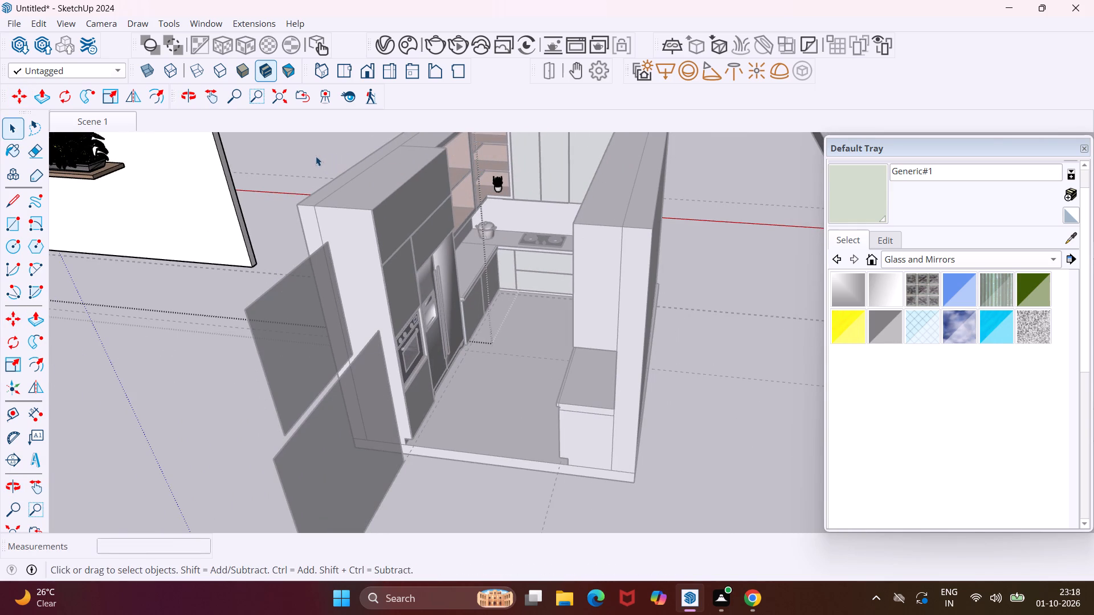
middle_click_drag(315, 156, 362, 155)
scroll(325, 165, "down", 5)
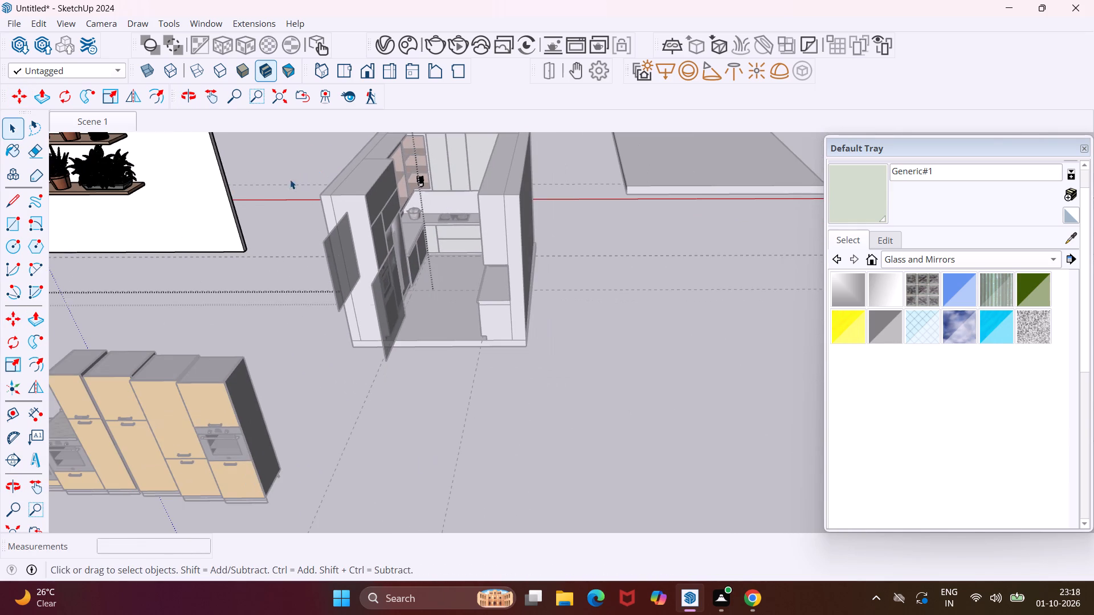
middle_click_drag(203, 203, 252, 204)
scroll(308, 209, "down", 5)
left_click(454, 357)
double_click(450, 363)
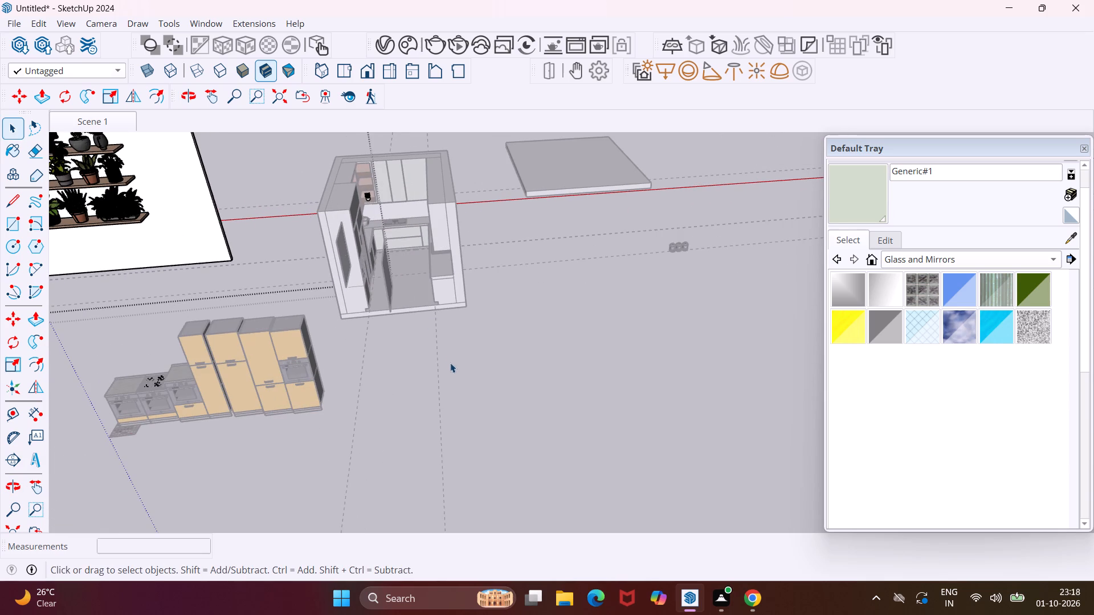
left_click(484, 384)
triple_click(484, 381)
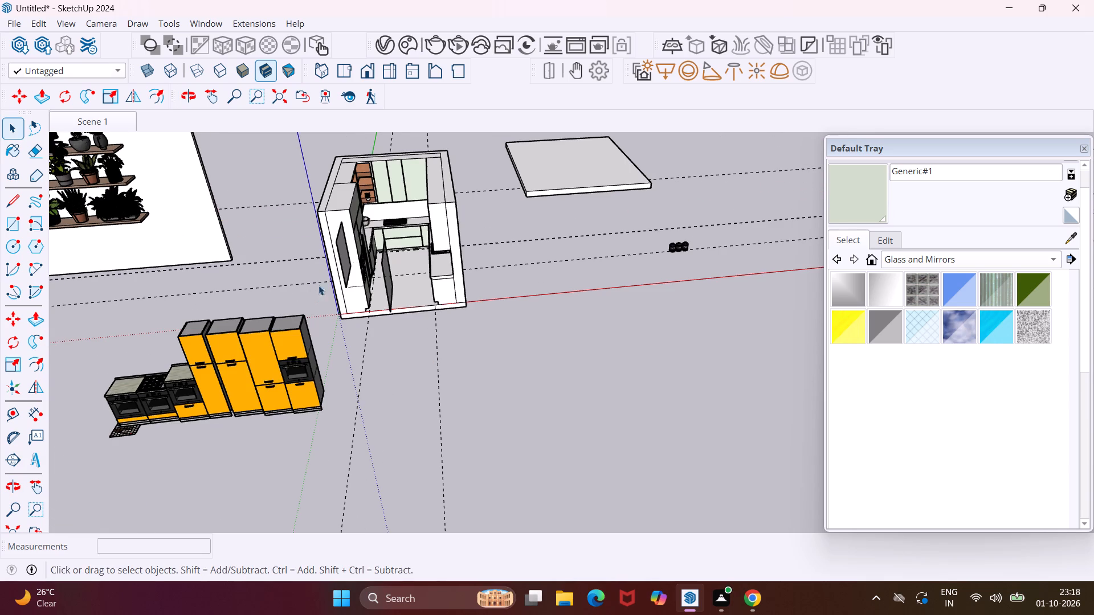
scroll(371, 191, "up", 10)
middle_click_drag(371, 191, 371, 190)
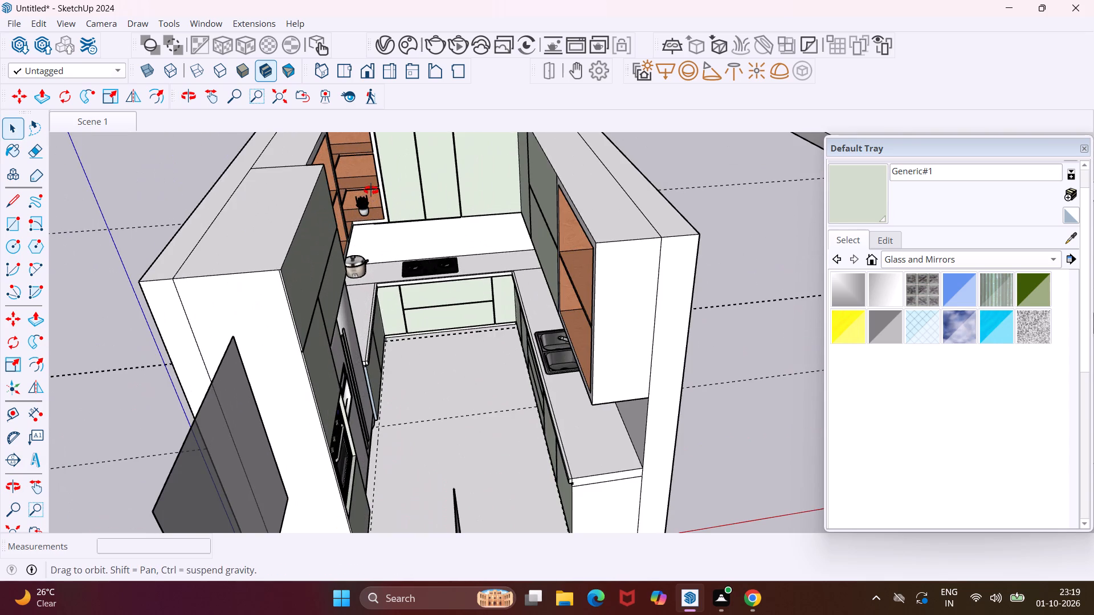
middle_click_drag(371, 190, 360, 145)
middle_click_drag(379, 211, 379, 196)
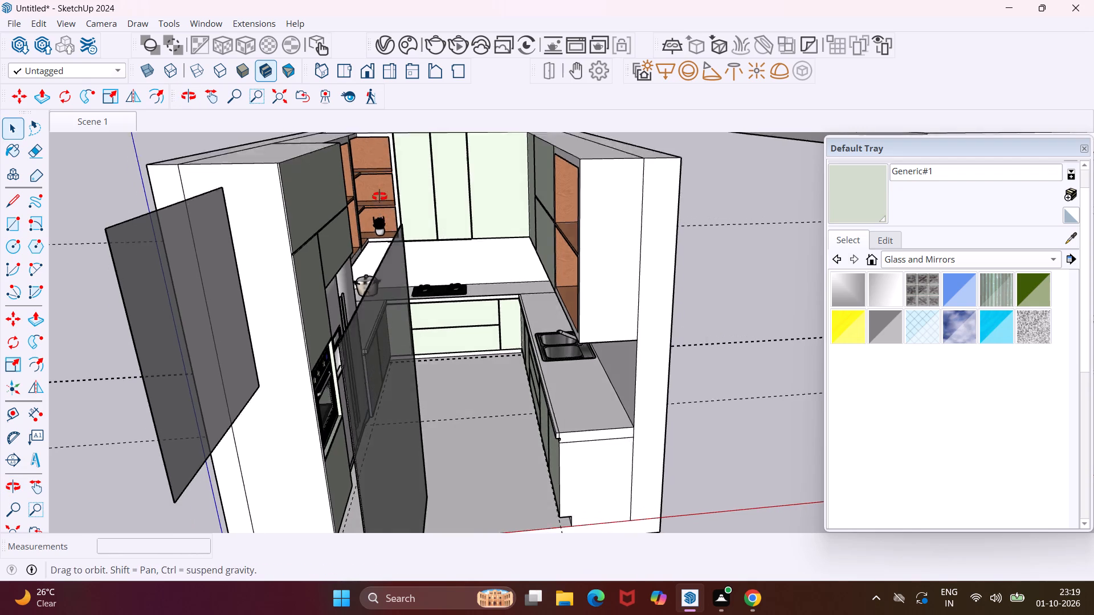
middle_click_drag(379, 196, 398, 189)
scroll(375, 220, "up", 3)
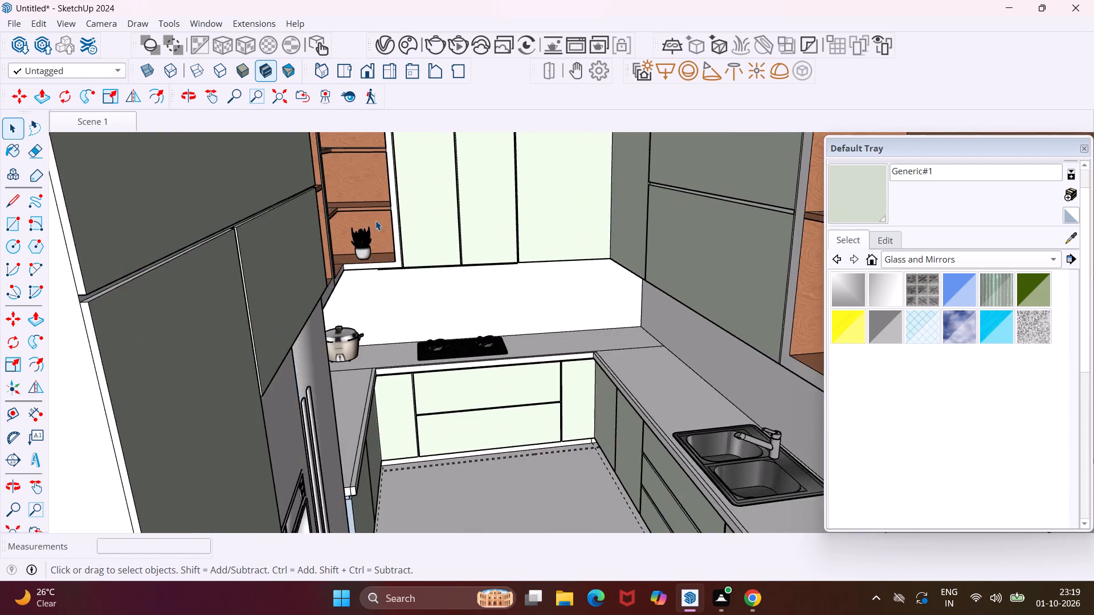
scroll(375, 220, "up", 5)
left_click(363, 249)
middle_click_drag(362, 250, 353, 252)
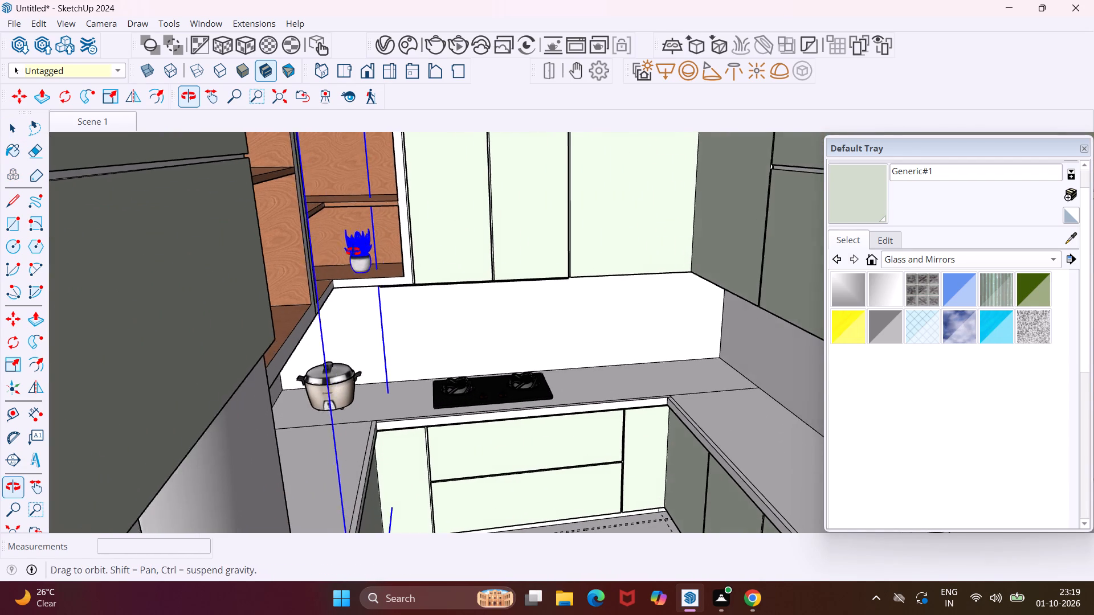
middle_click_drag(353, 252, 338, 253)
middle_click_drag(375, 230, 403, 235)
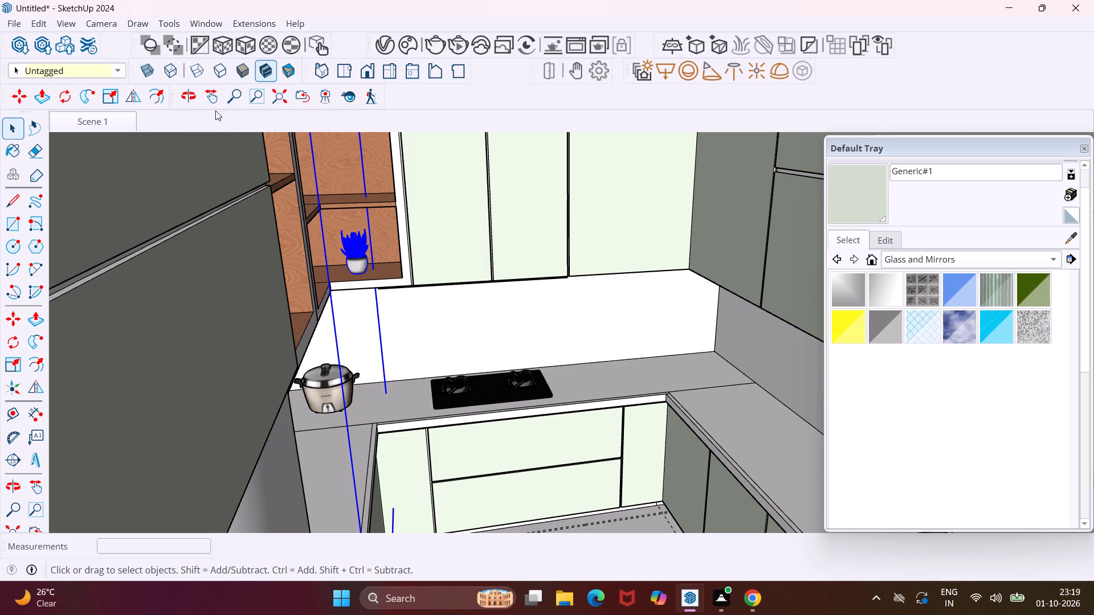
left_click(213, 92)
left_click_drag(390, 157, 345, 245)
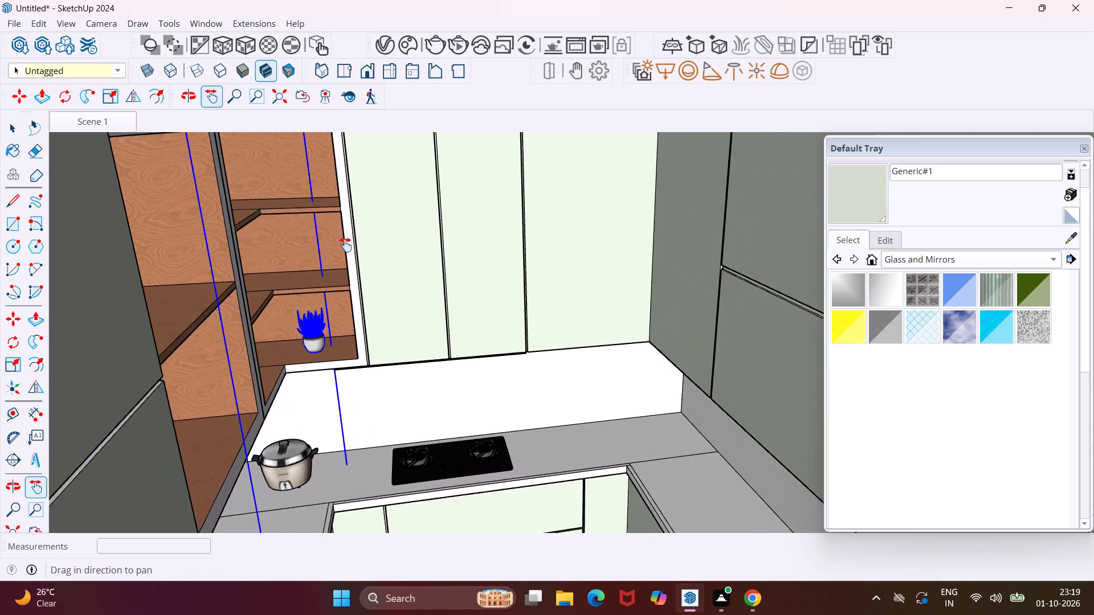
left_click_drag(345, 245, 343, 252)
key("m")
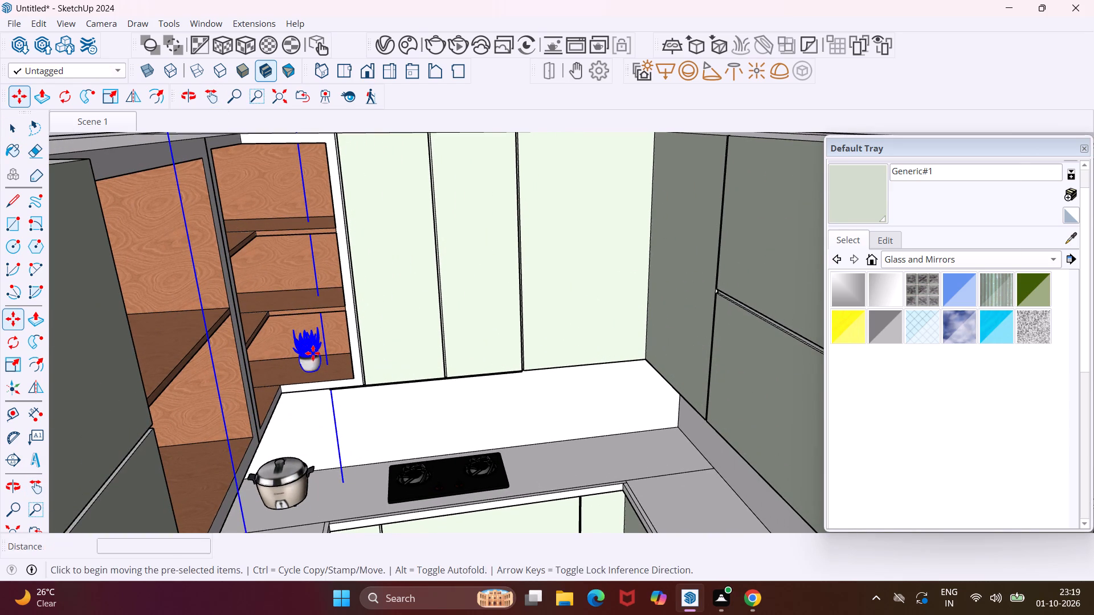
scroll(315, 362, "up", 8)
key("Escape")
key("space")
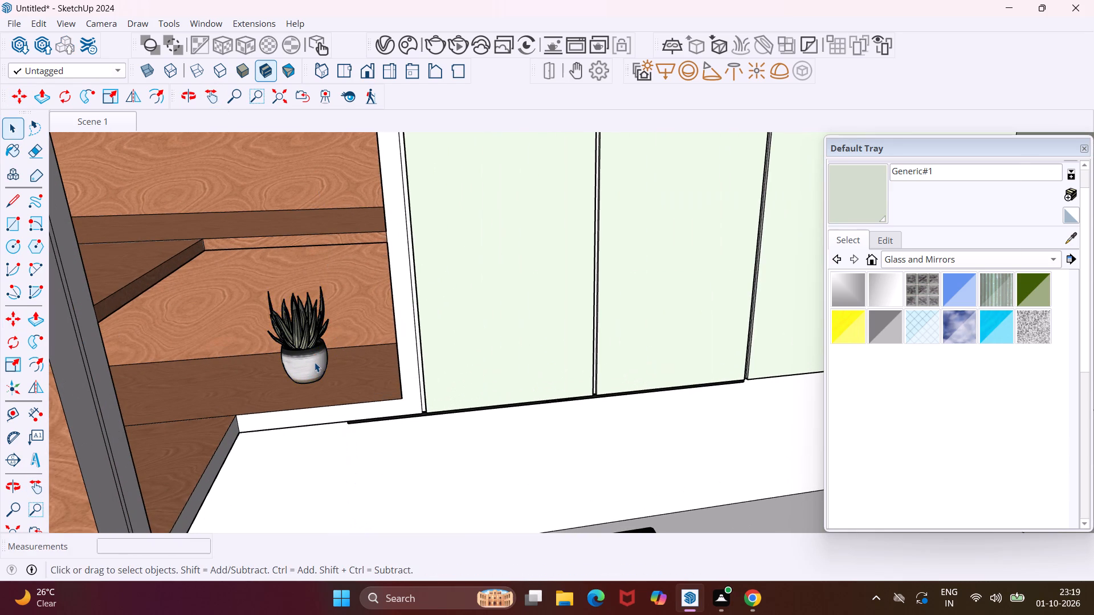
Open the plant group and move the small potted plant up about 2' 10" onto the corner wall cabinet's top shelf.
triple_click(315, 362)
double_click(315, 362)
left_click(315, 362)
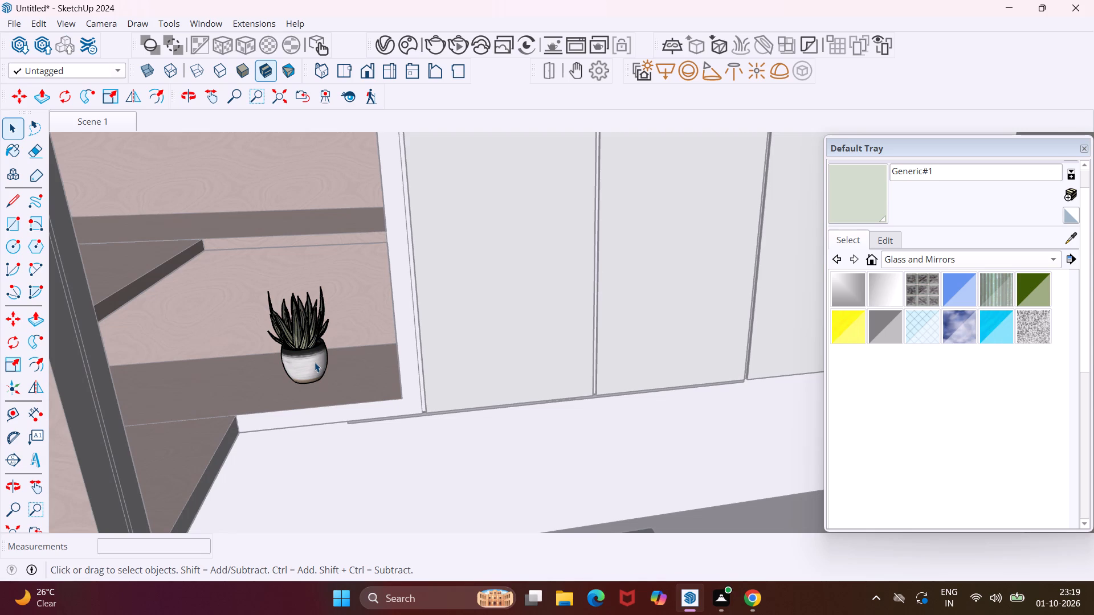
left_click(314, 368)
key("m")
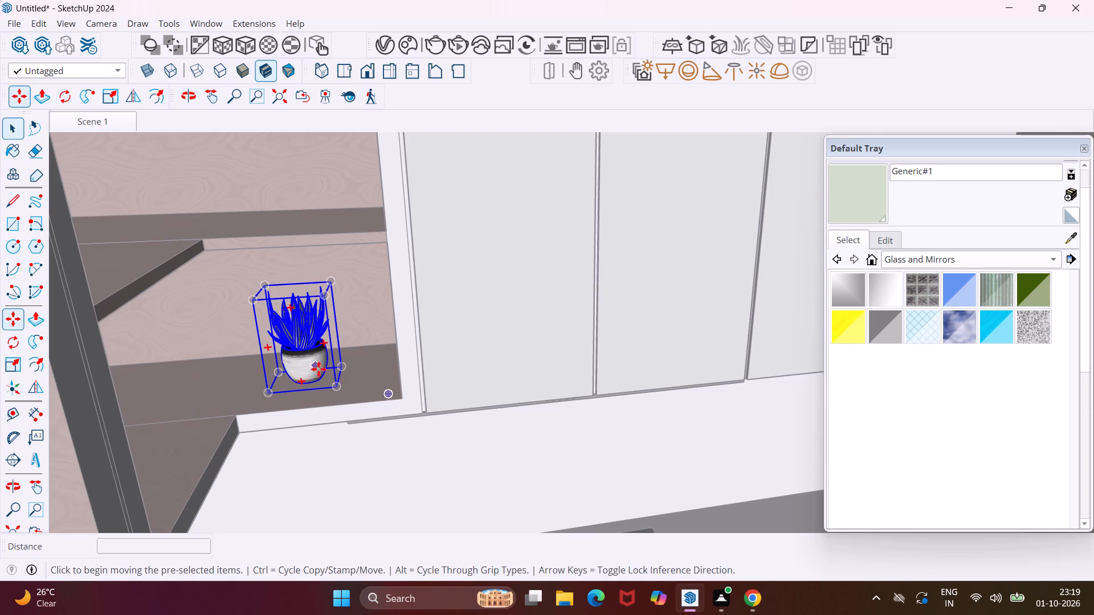
left_click(337, 389)
scroll(338, 329, "down", 6)
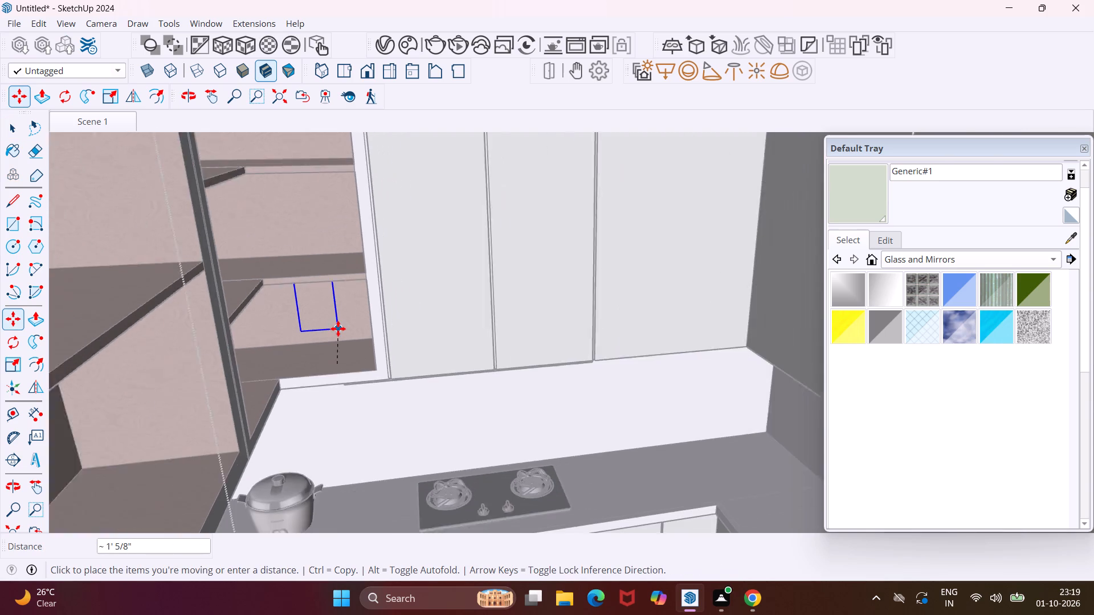
scroll(338, 329, "down", 2)
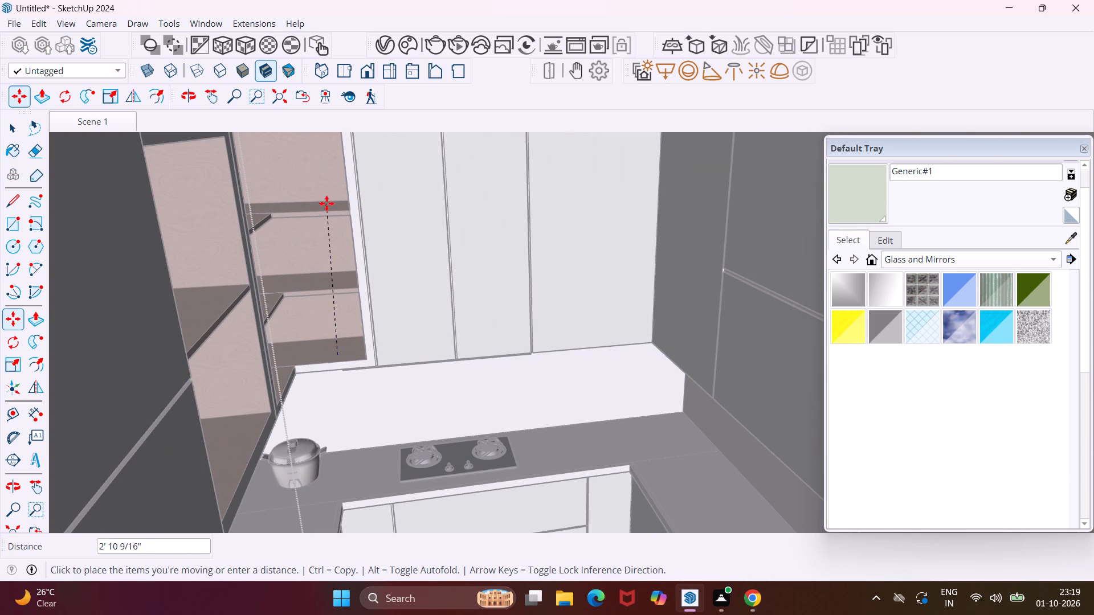
scroll(323, 216, "up", 8)
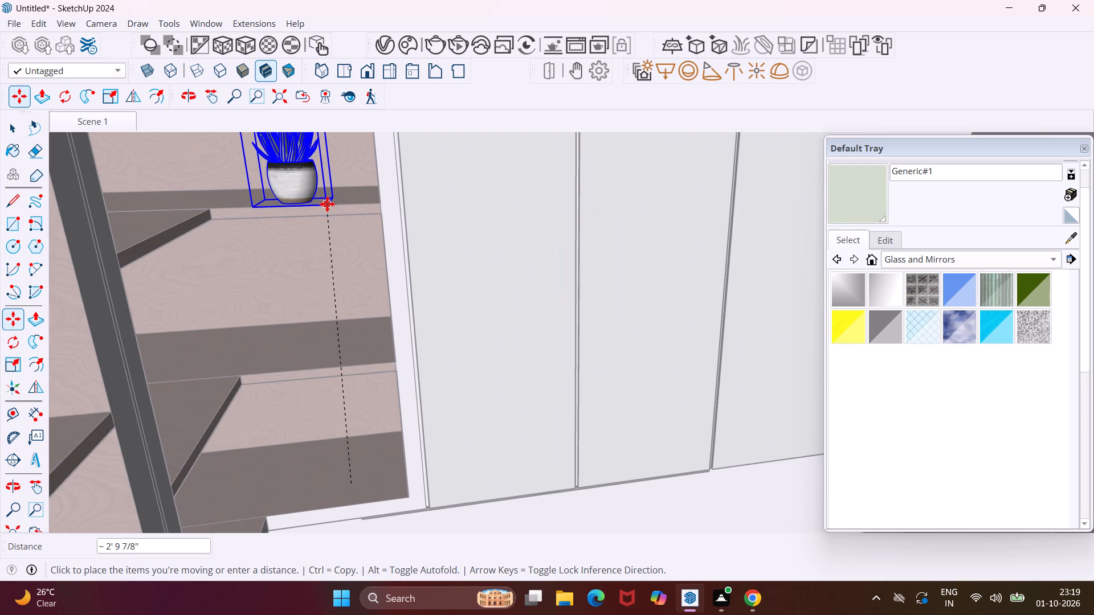
left_click(336, 201)
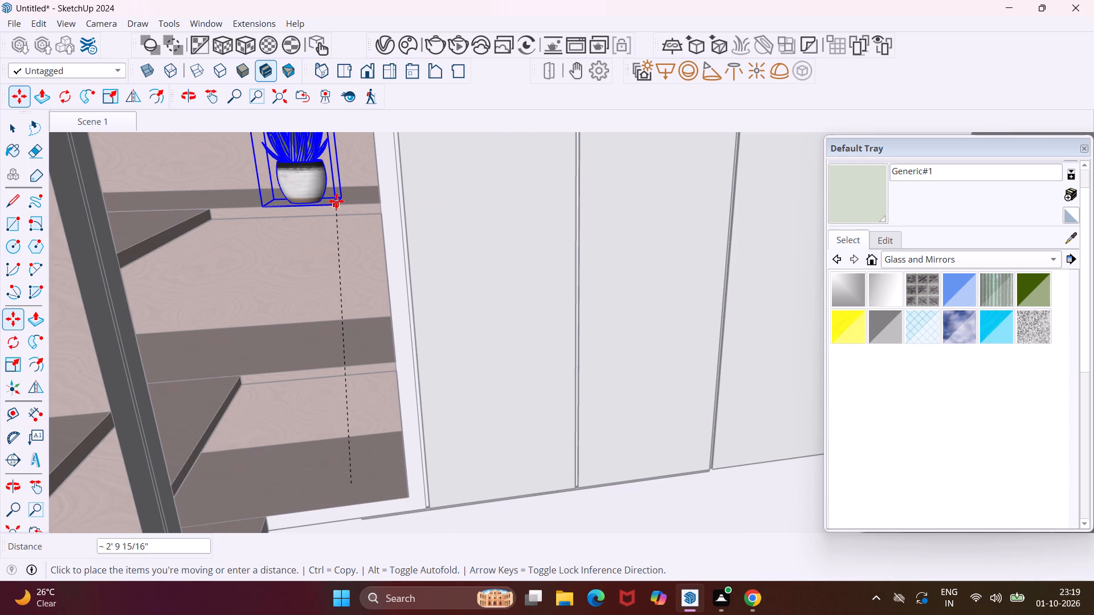
Shift the potted plant about 6" deeper toward the back of the top corner shelf.
middle_click_drag(348, 184, 339, 210)
scroll(345, 184, "up", 2)
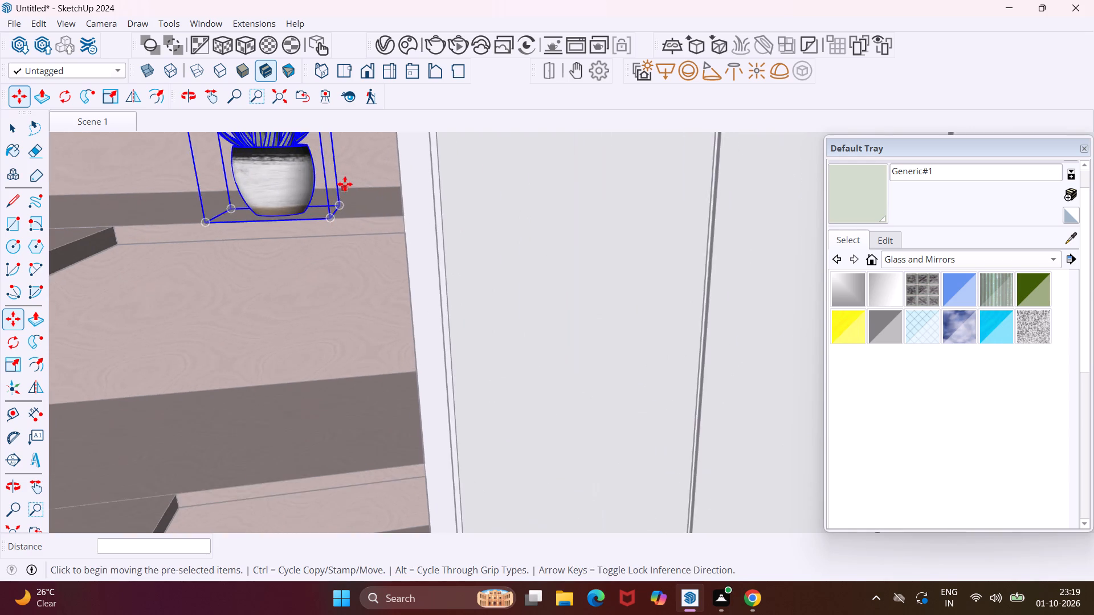
scroll(345, 184, "up", 11)
left_click(326, 258)
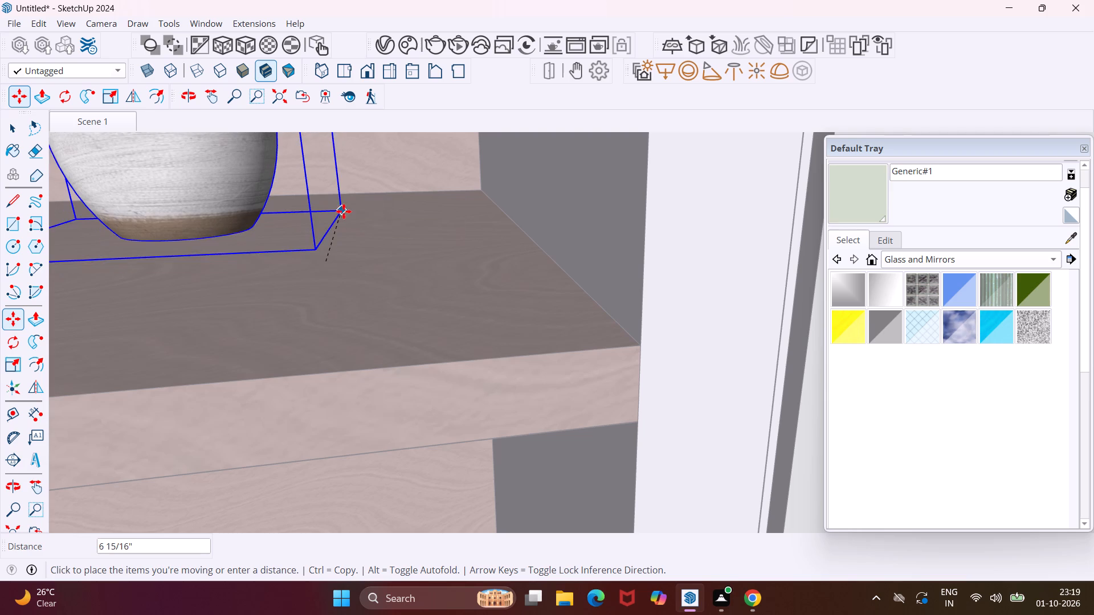
left_click(346, 212)
scroll(325, 232, "down", 6)
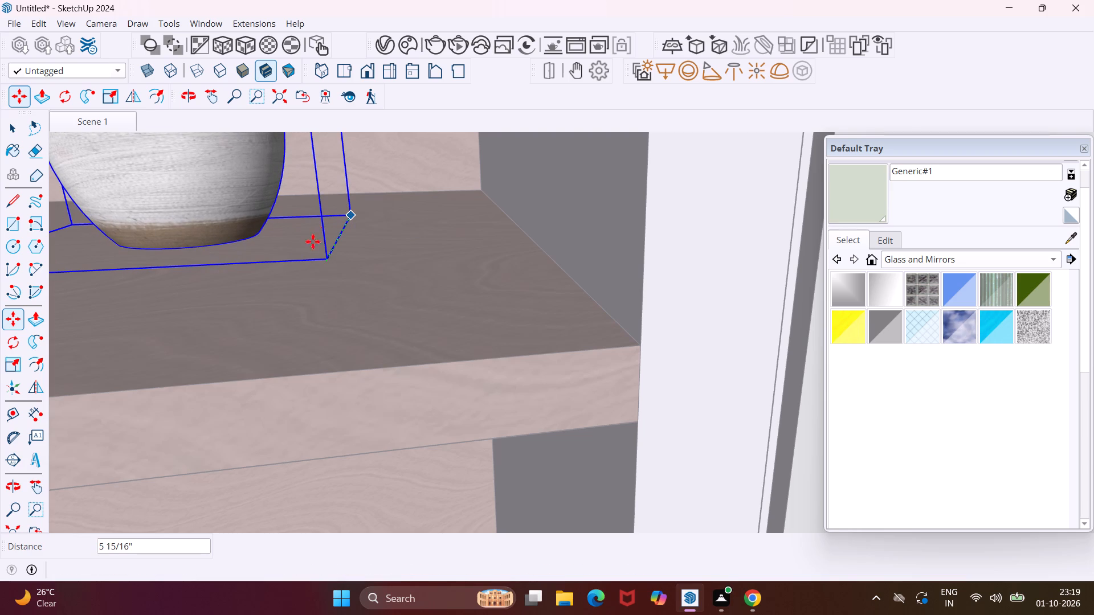
Slide the potted plant about 3 3/4" along the top shelf, away from the adjacent closed wall cabinets.
scroll(309, 248, "down", 15)
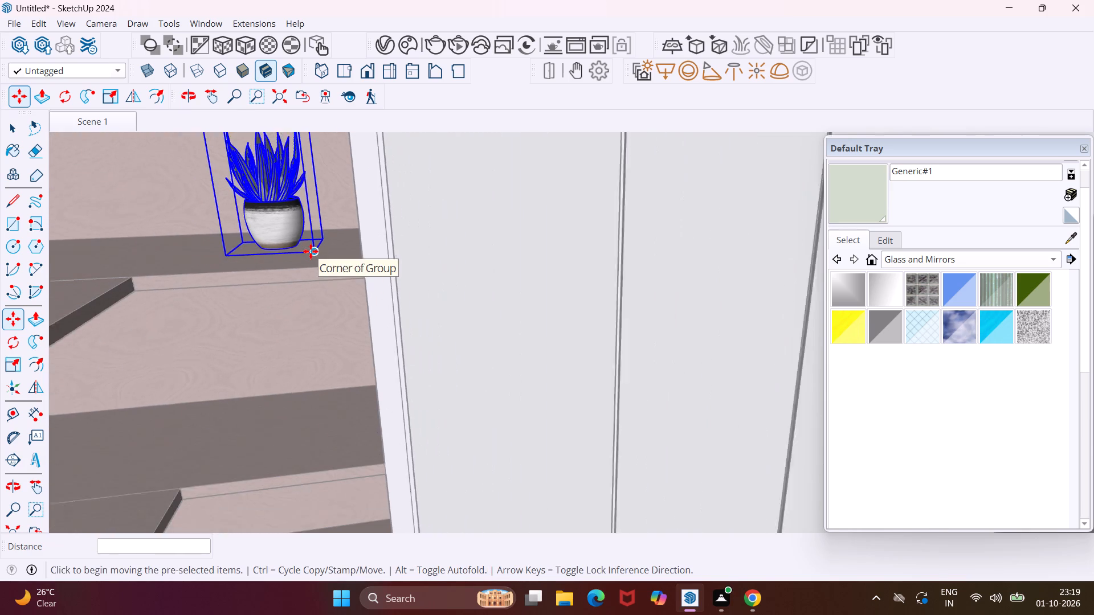
scroll(311, 251, "down", 2)
scroll(242, 256, "up", 4)
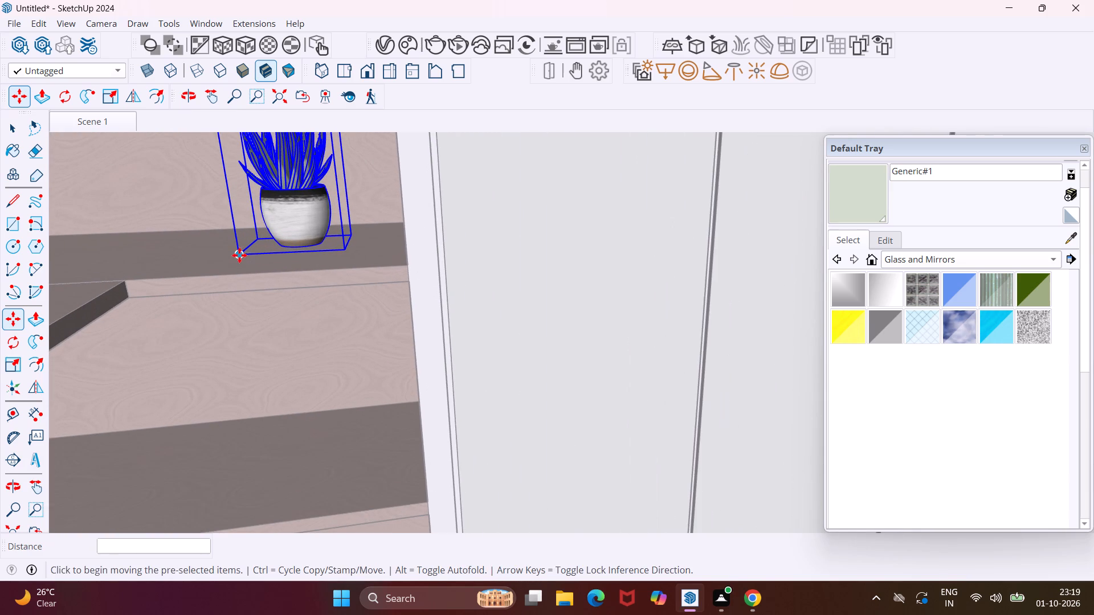
left_click(239, 255)
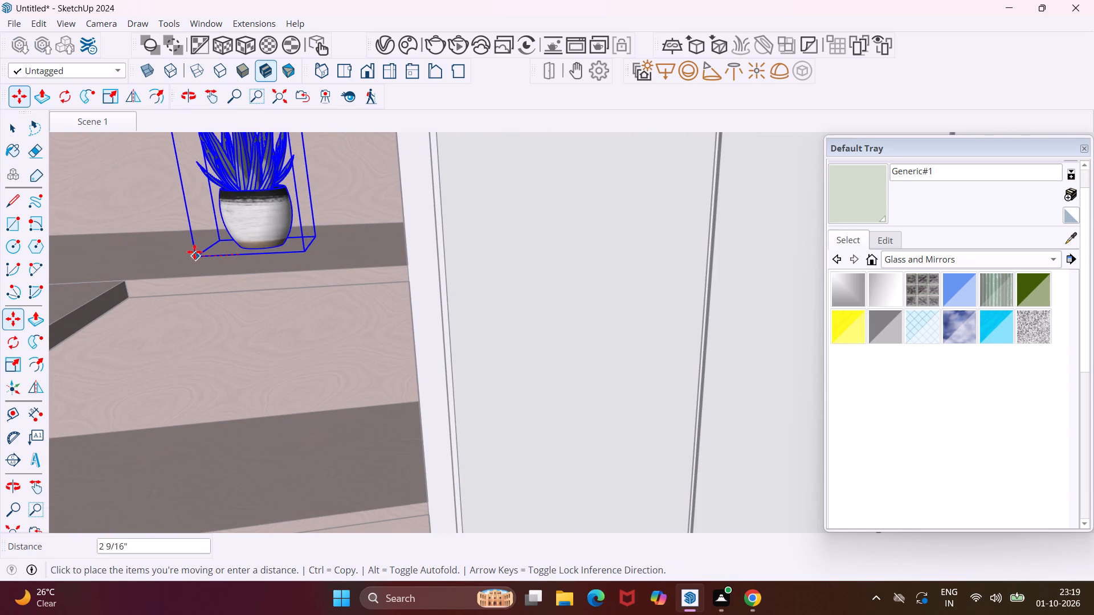
left_click(175, 250)
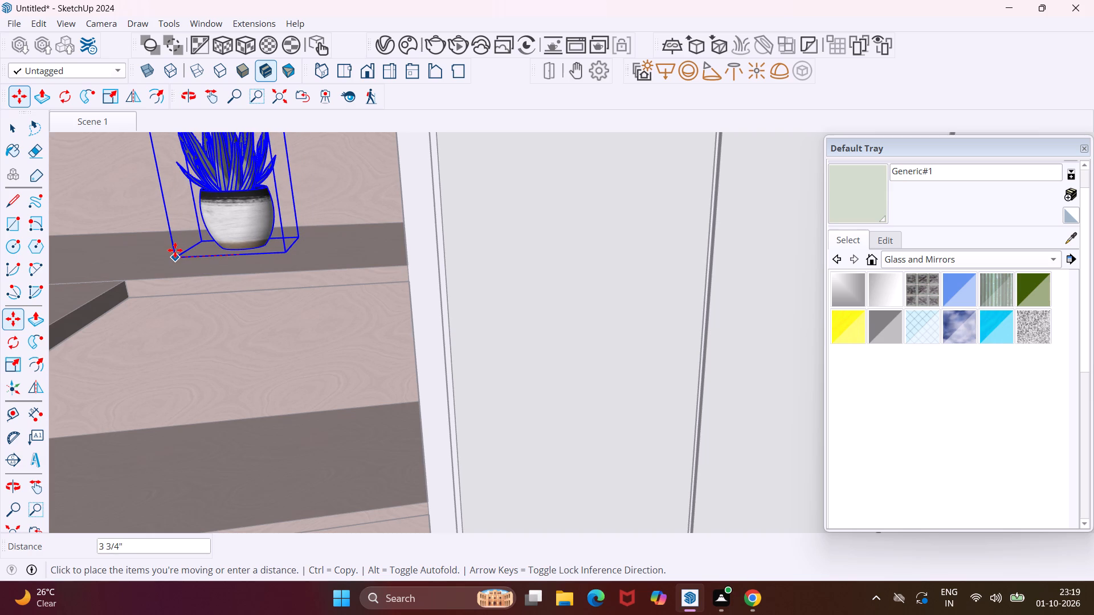
Deselect the plant and close its group to return to the whole model.
scroll(185, 239, "down", 6)
scroll(239, 278, "down", 6)
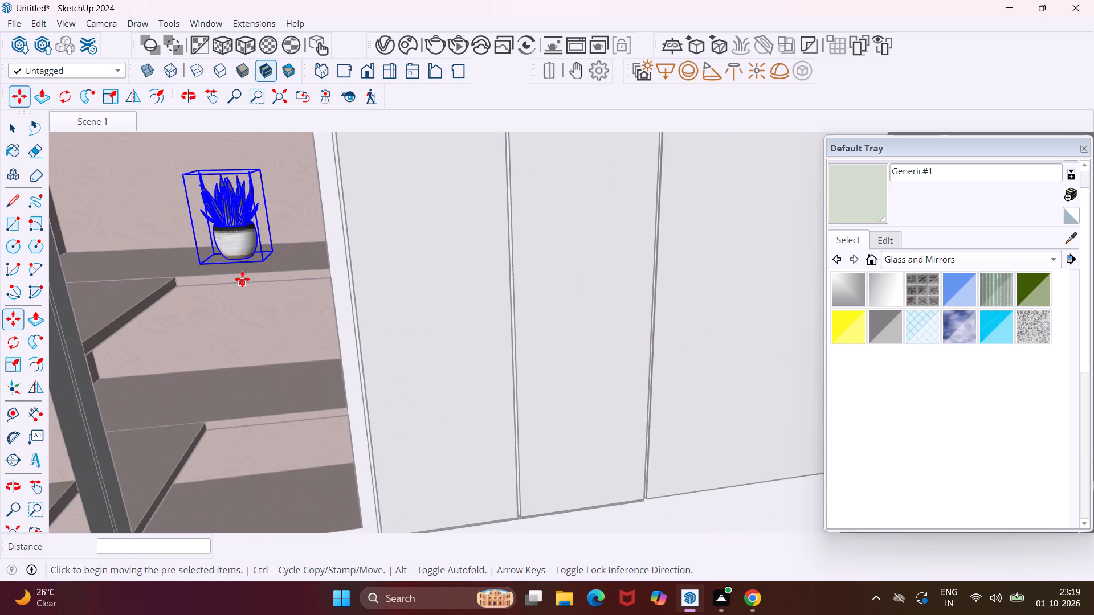
scroll(242, 279, "down", 19)
scroll(242, 277, "down", 5)
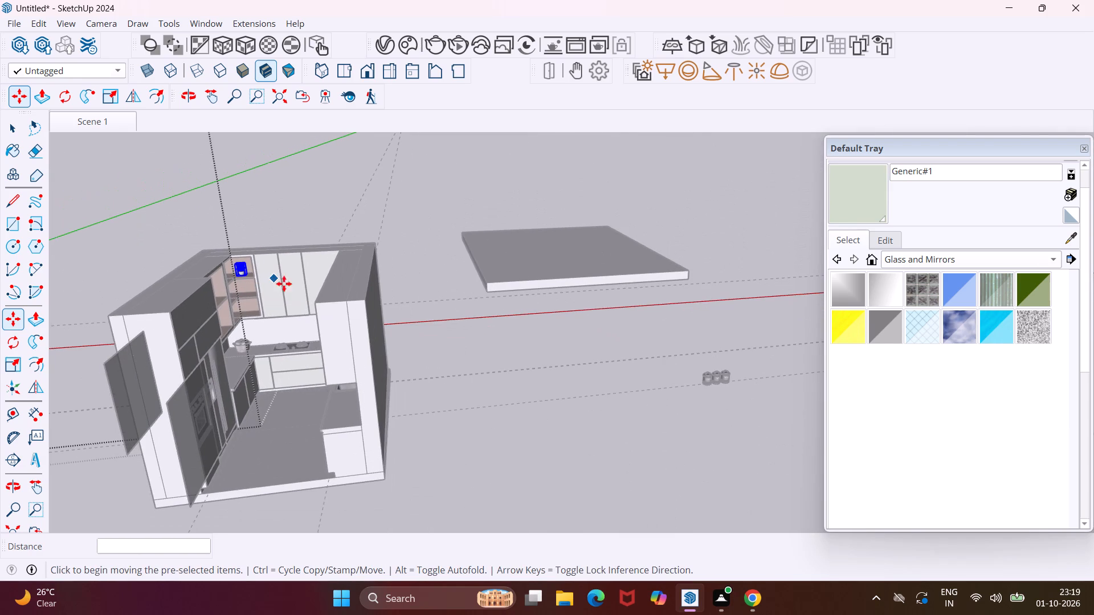
key("Escape")
key("space")
key("Escape")
key("space")
left_click(708, 406)
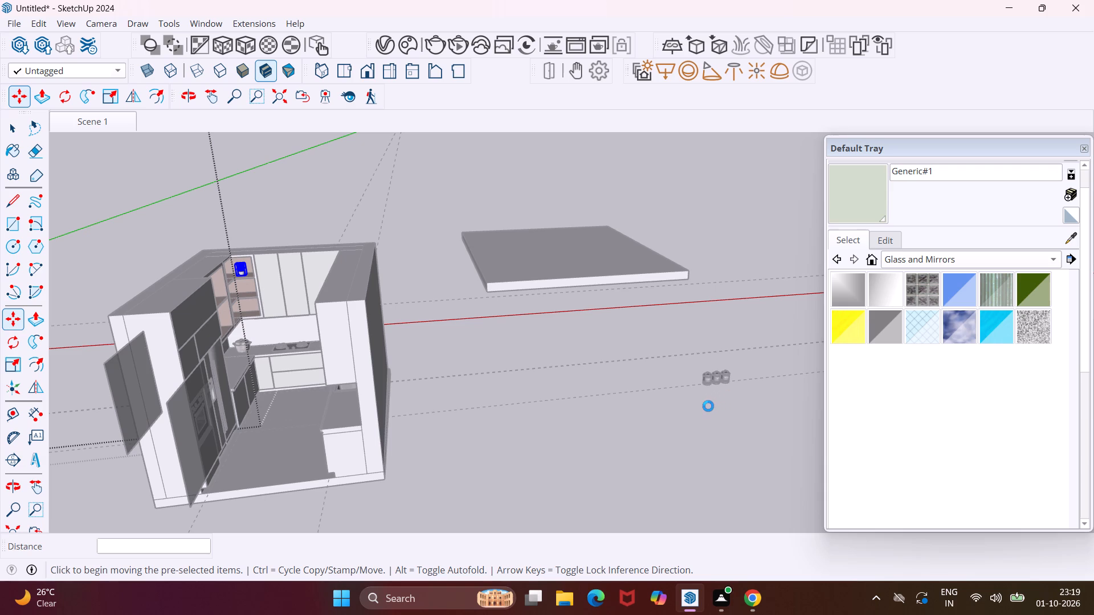
double_click(708, 406)
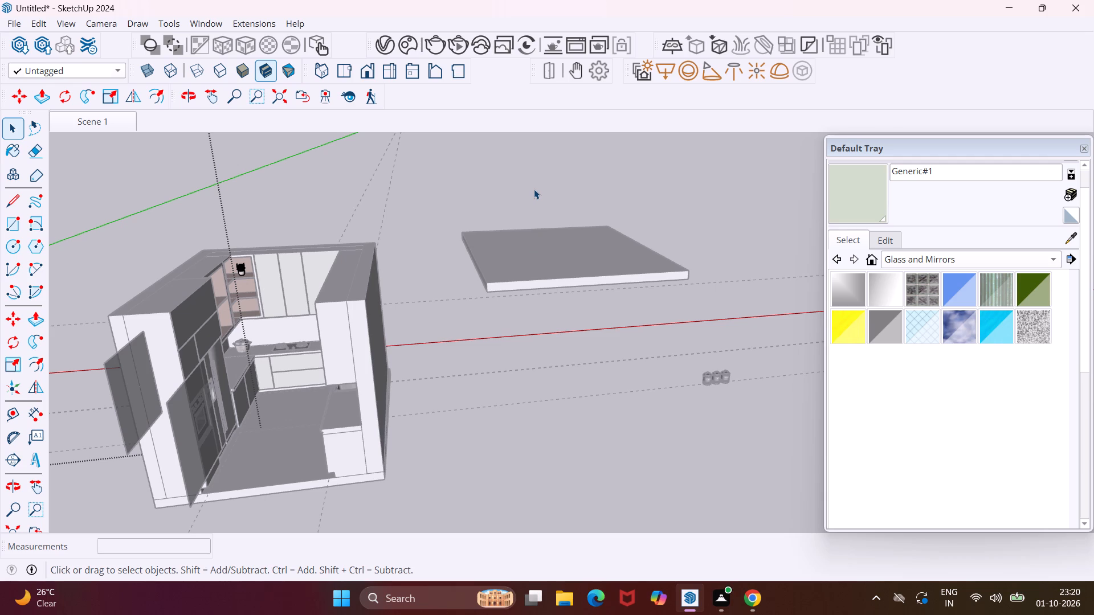
left_click(472, 371)
triple_click(466, 400)
Run a V-Ray test render of the wall cabinets at the corner near the hob, and close the frame buffer.
middle_click_drag(428, 367, 516, 355)
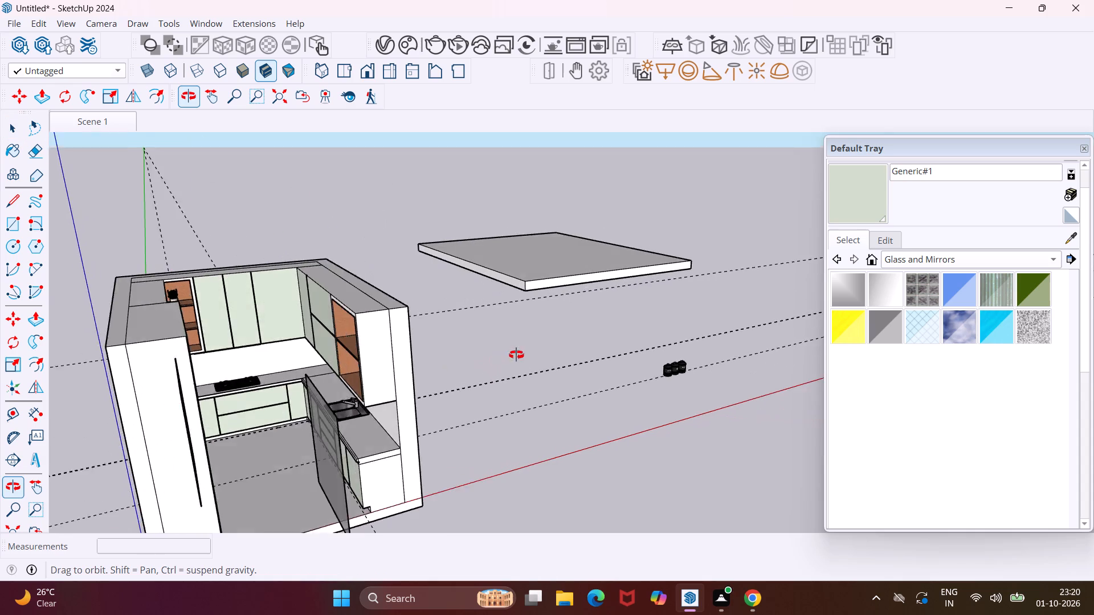
middle_click_drag(516, 355, 519, 363)
scroll(250, 333, "up", 5)
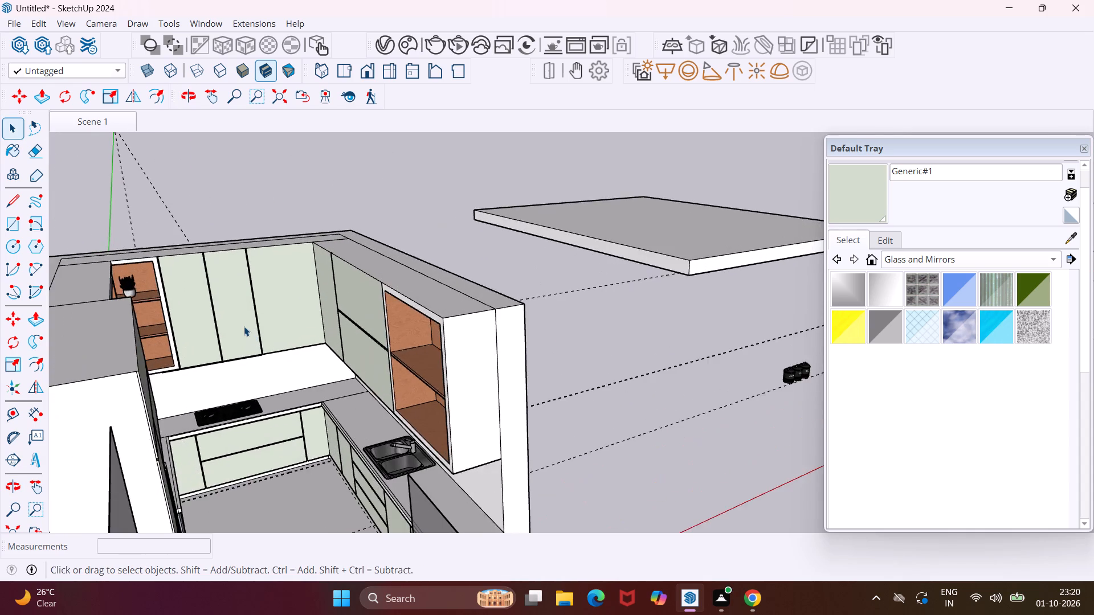
scroll(244, 326, "up", 8)
middle_click_drag(244, 326, 258, 290)
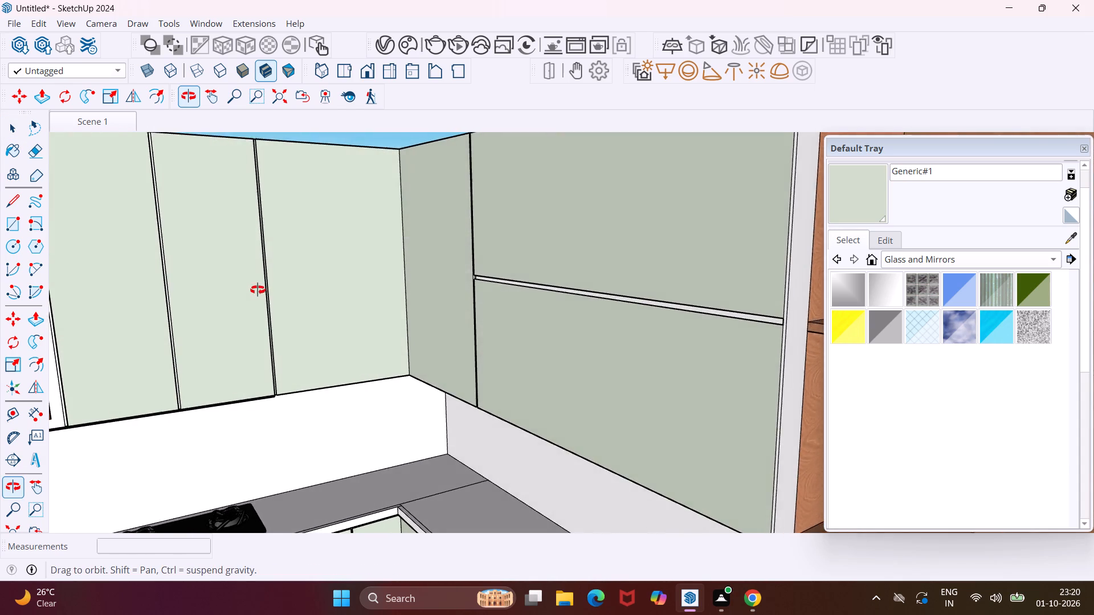
middle_click_drag(258, 290, 263, 286)
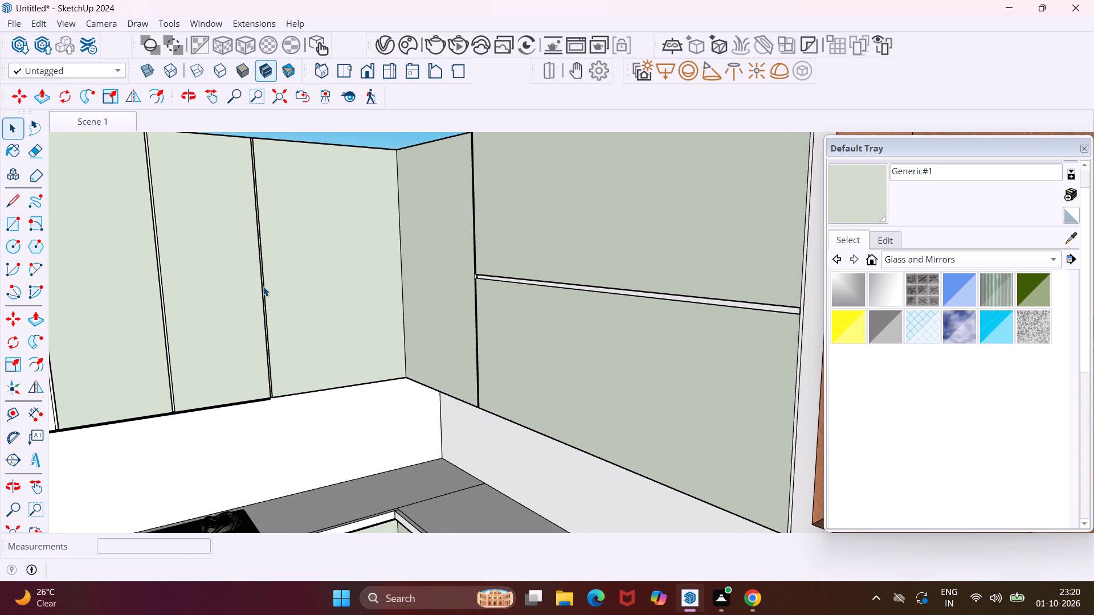
scroll(263, 286, "up", 1)
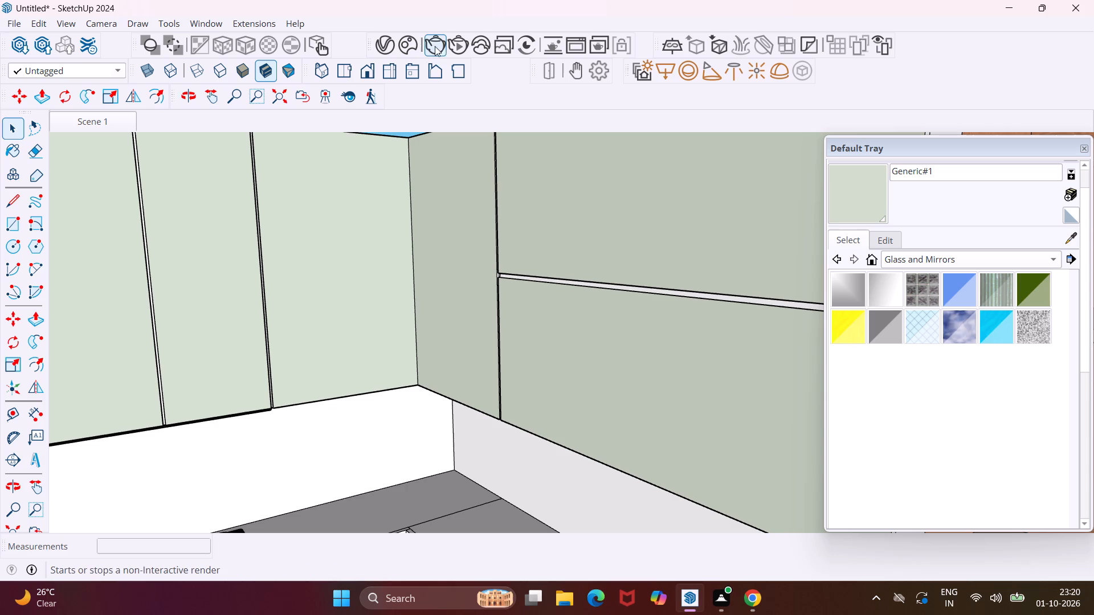
left_click(438, 45)
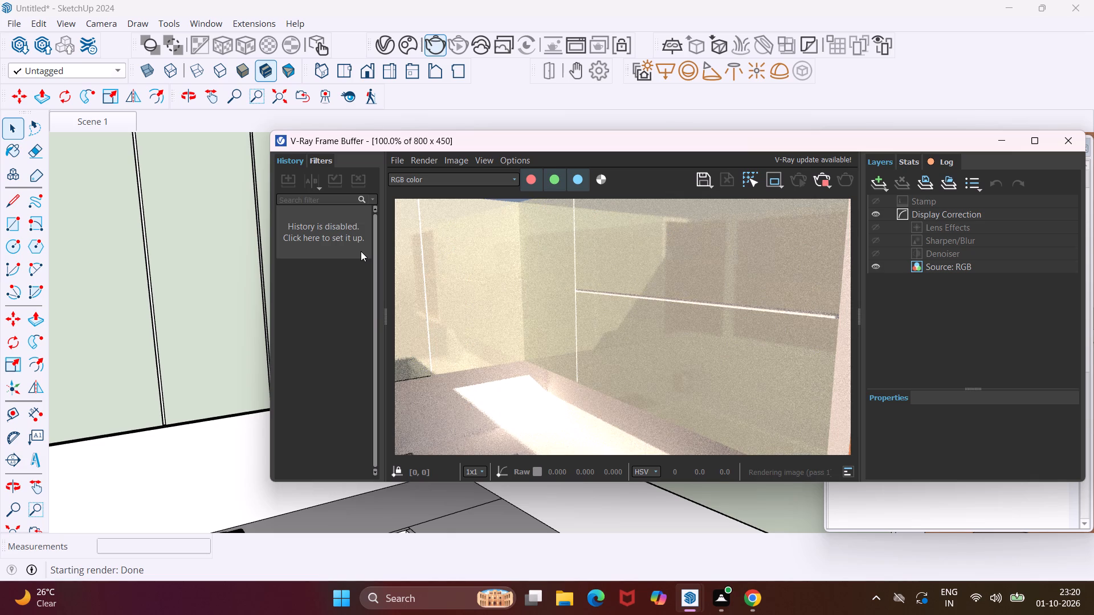
left_click(1064, 146)
Examine the whole kitchen from outside, including the open corner shelves and the nearby plant-shelf wall.
scroll(315, 315, "down", 8)
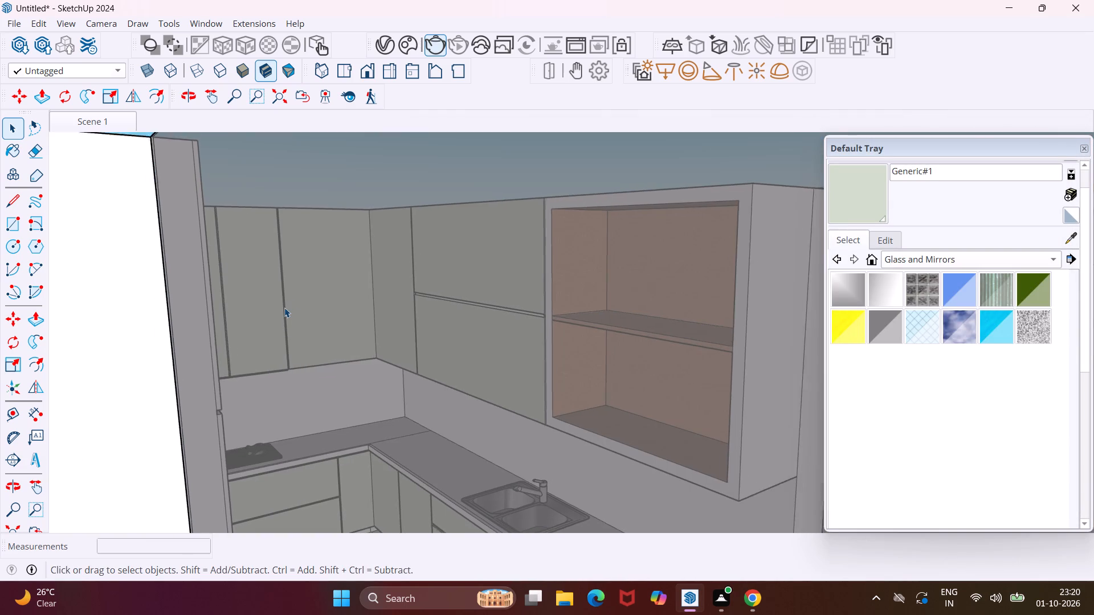
scroll(284, 307, "down", 3)
middle_click_drag(497, 250, 329, 298)
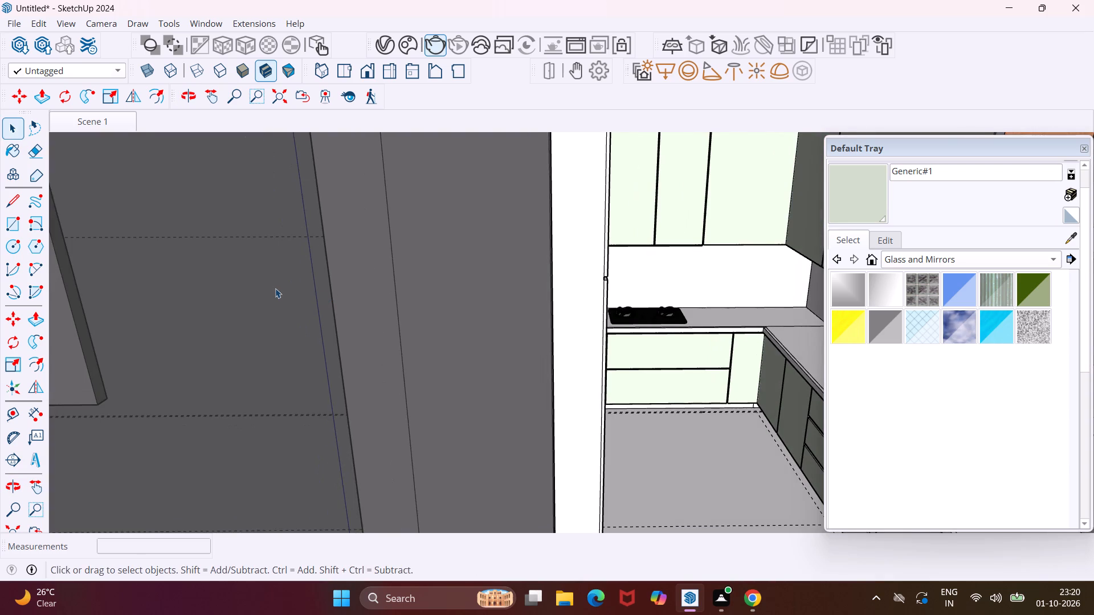
scroll(275, 288, "down", 6)
scroll(577, 245, "down", 11)
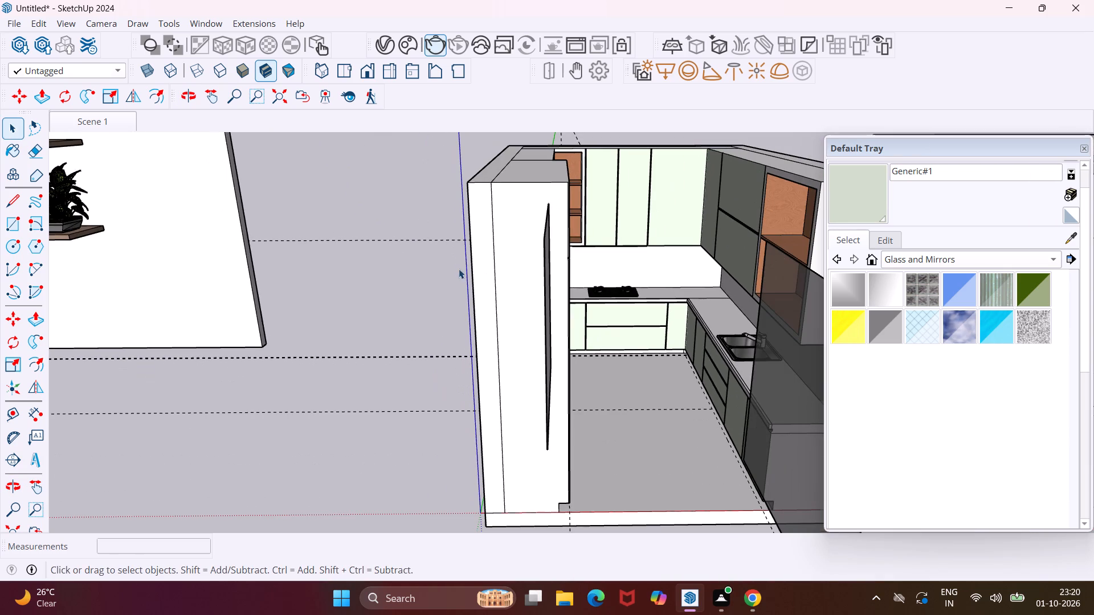
middle_click_drag(635, 219, 539, 253)
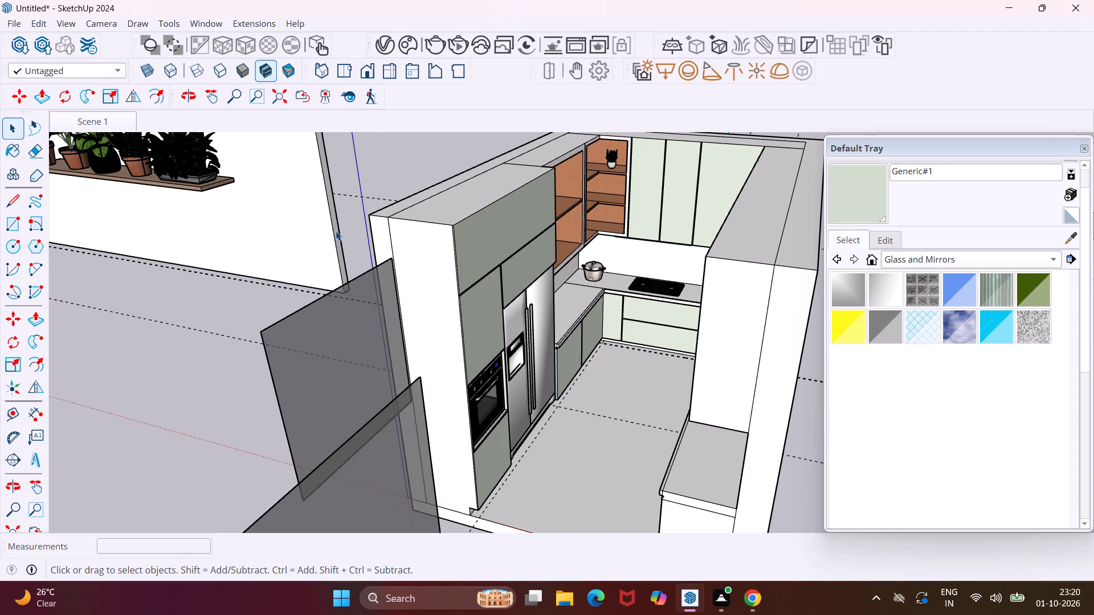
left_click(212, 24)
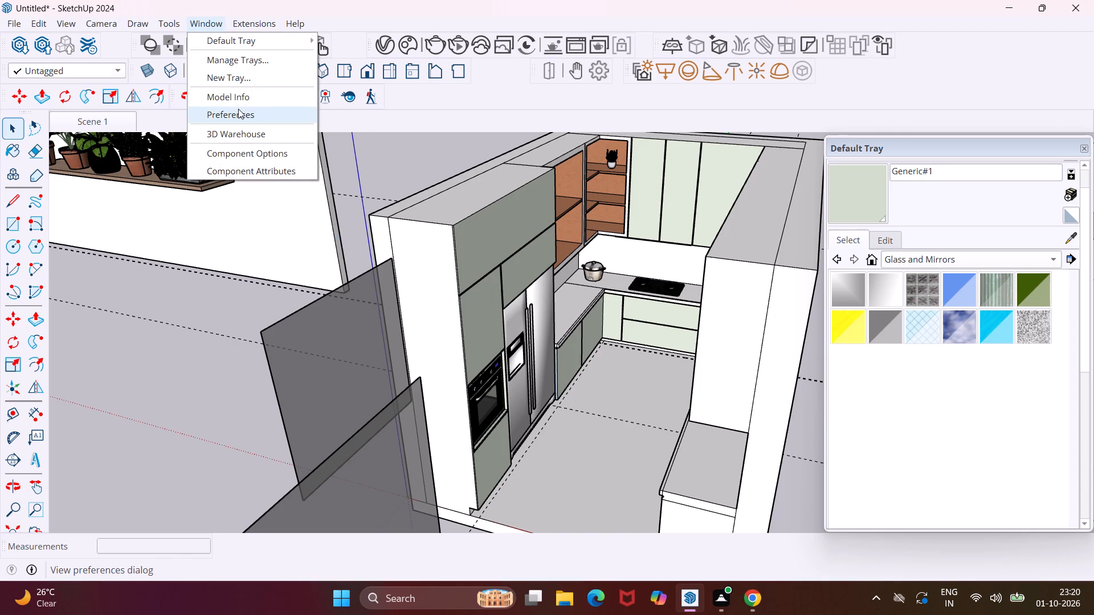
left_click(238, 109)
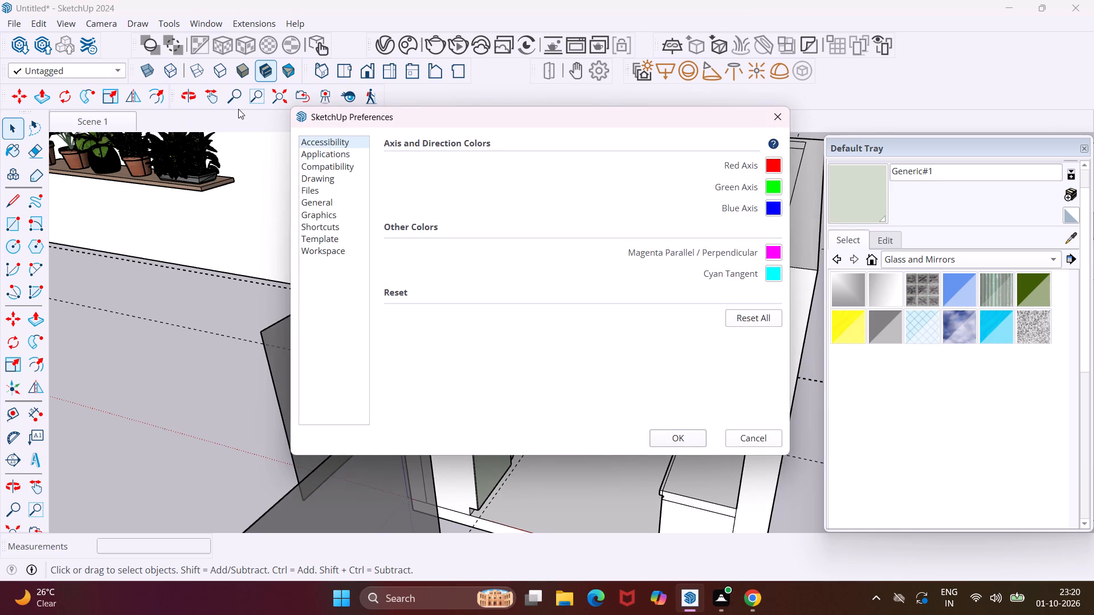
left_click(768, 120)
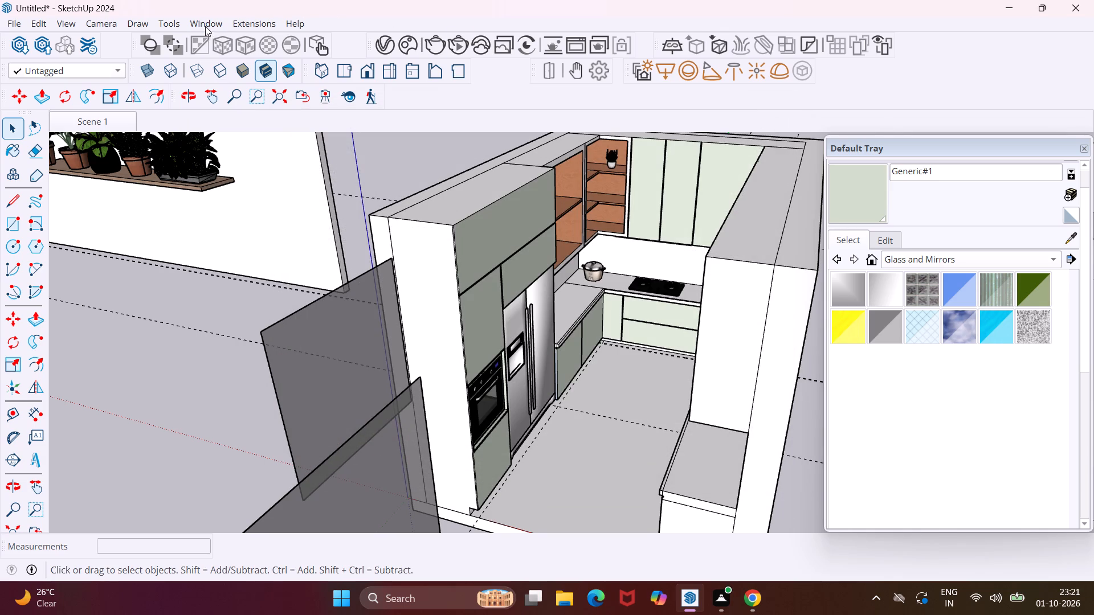
Search the 3D Warehouse for "kitchen utensils".
left_click(205, 26)
left_click(255, 130)
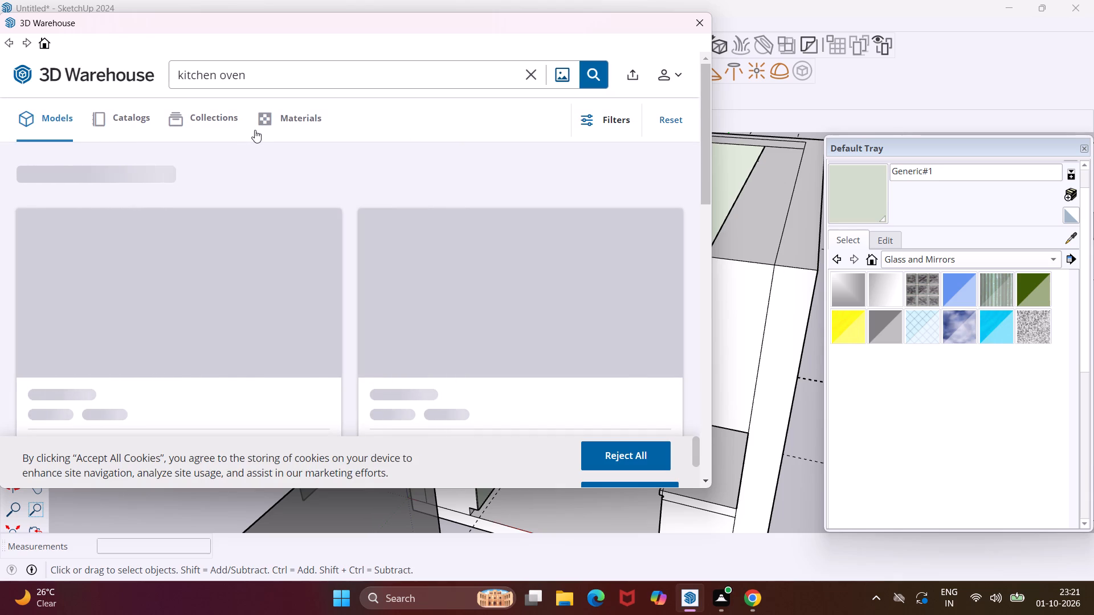
left_click(249, 75)
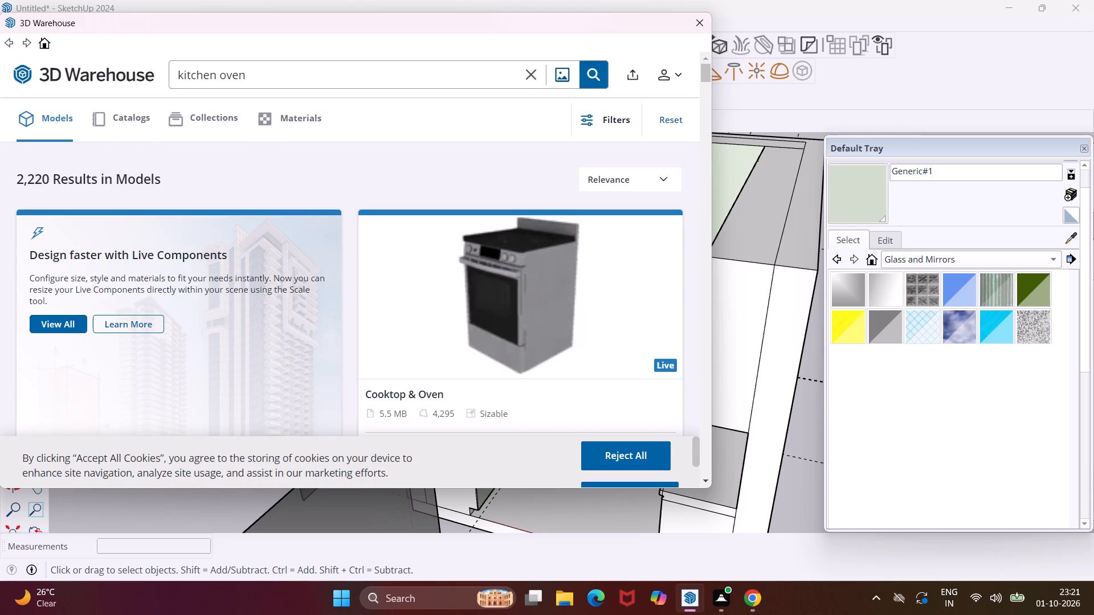
key("BackSpace")
key("BackSpace")
key("BackSpace")
key("BackSpace")
key("u")
type("te")
key("n")
type("sils")
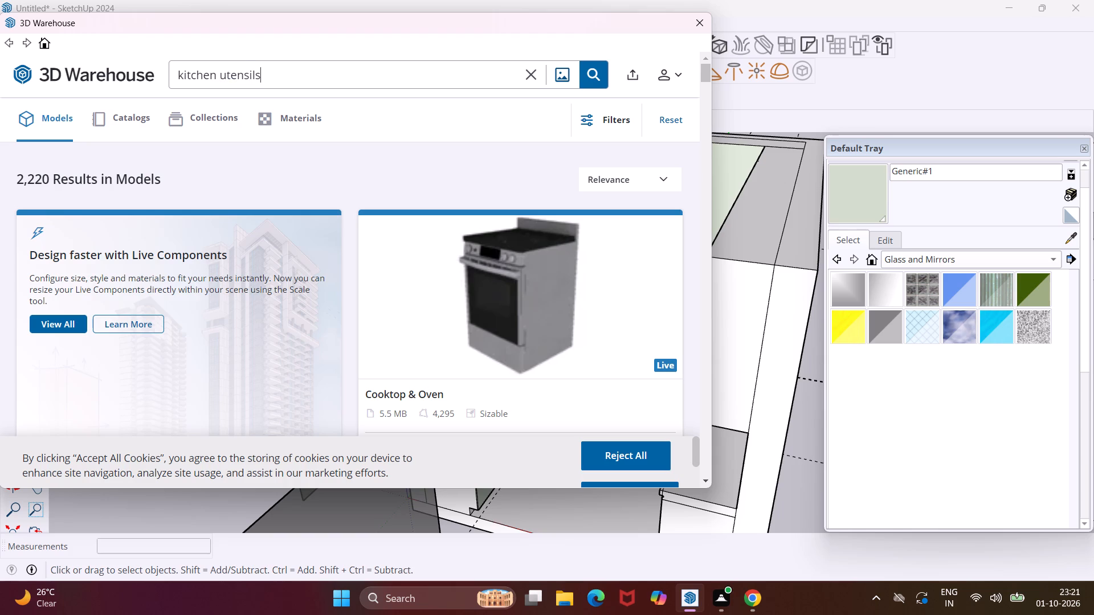
key("Return")
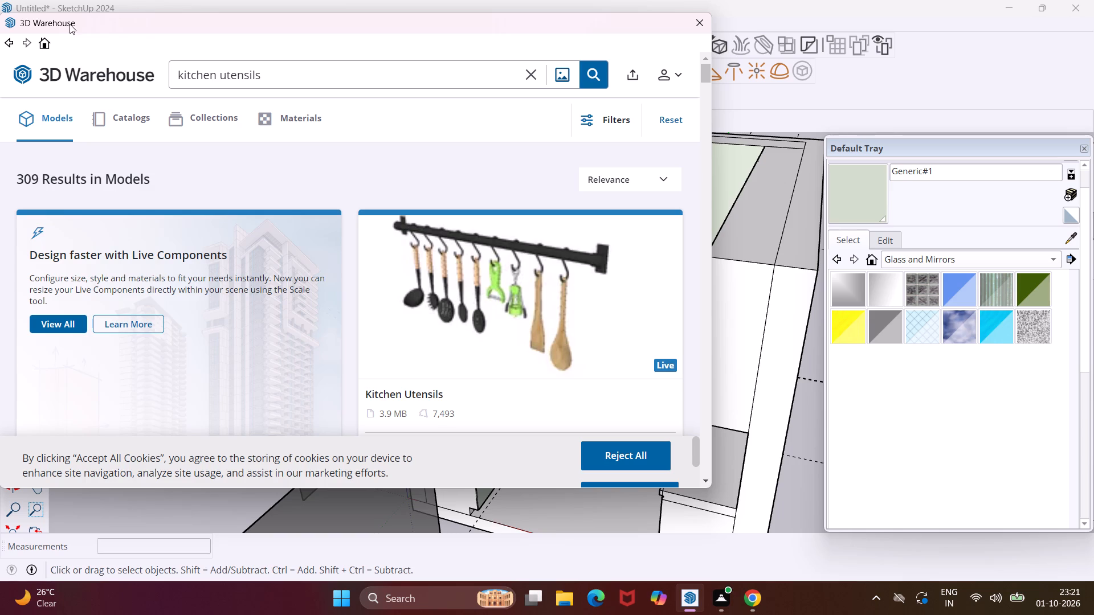
Load the 5.6 MB "Kitchen utensil" set with cutting boards, bottles and bowls, and place it on the empty ground outside the kitchen.
scroll(368, 331, "down", 4)
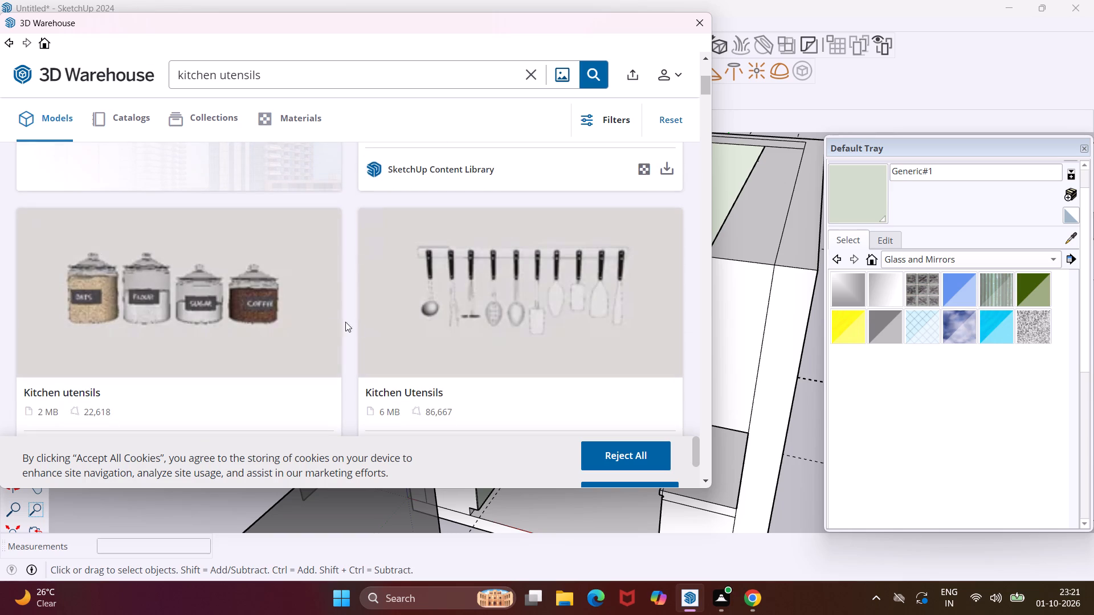
scroll(273, 319, "down", 1)
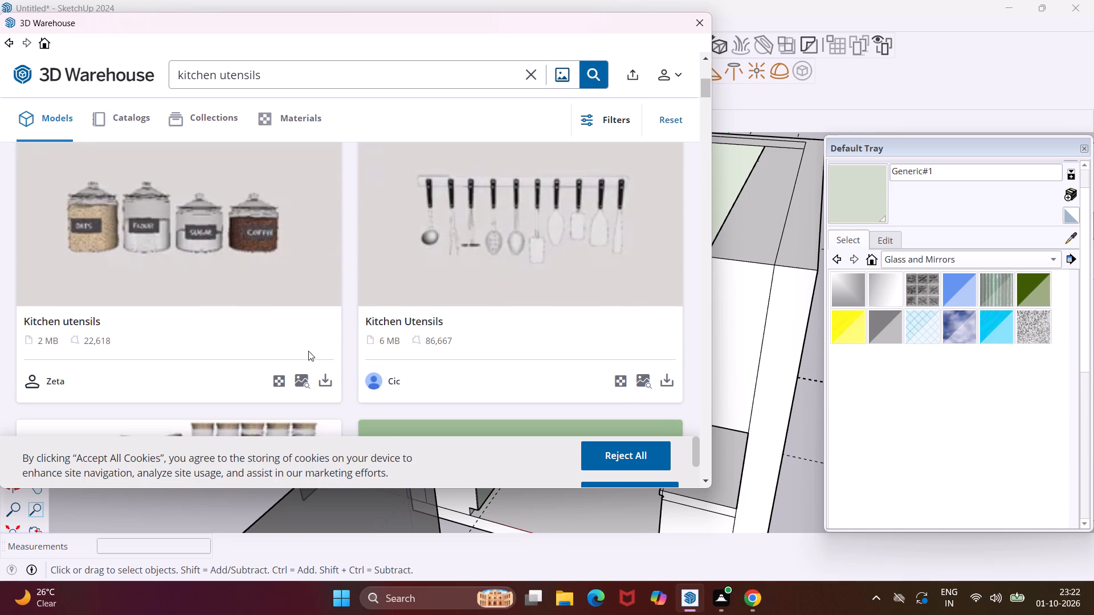
scroll(294, 350, "down", 3)
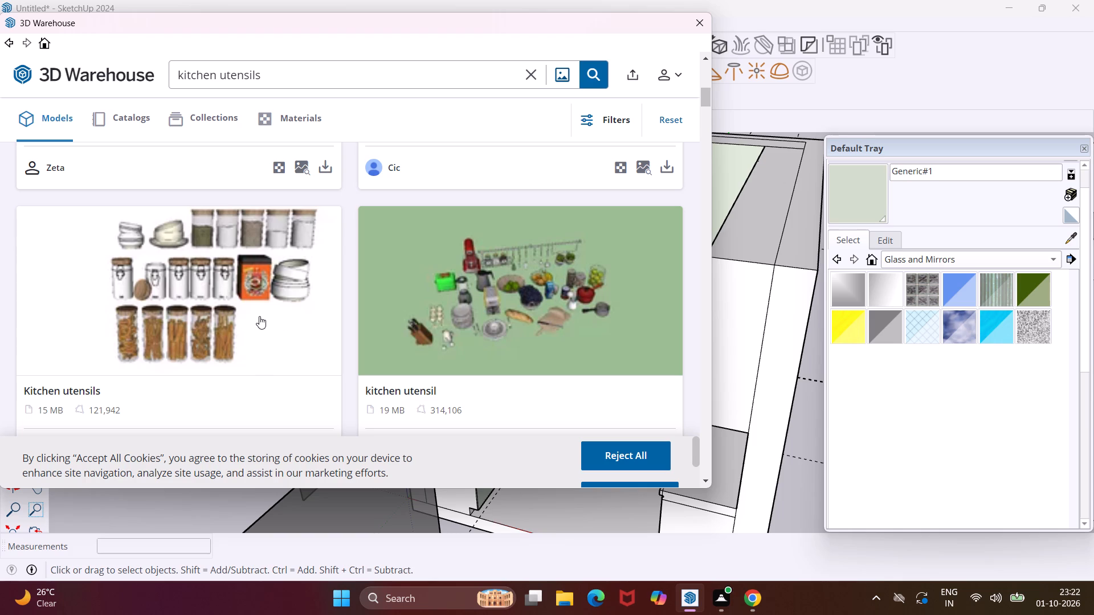
scroll(259, 316, "down", 7)
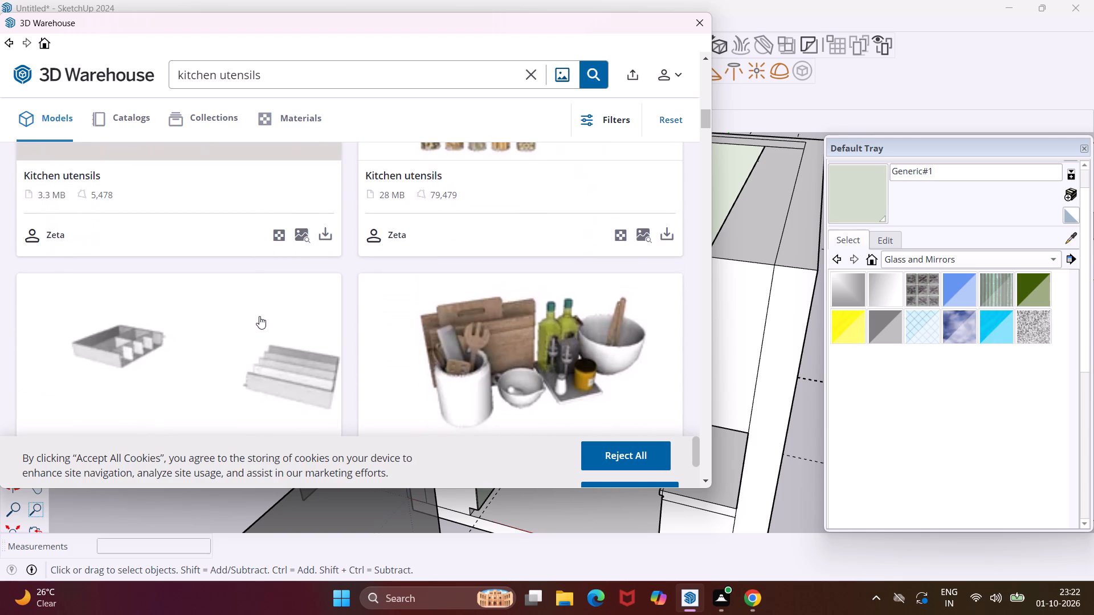
scroll(259, 316, "down", 5)
scroll(258, 315, "up", 3)
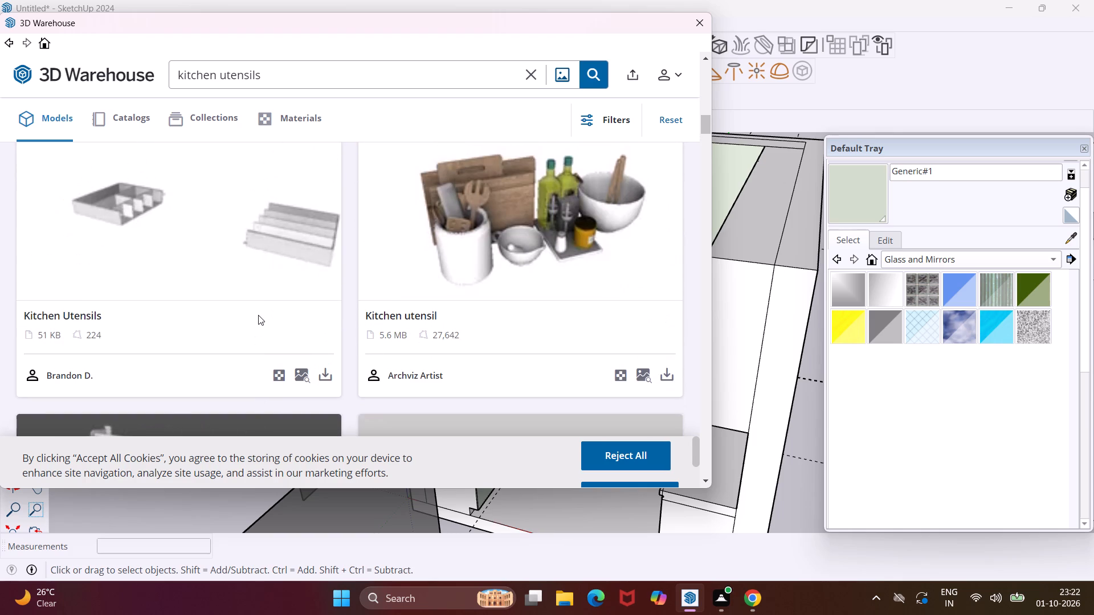
left_click(668, 374)
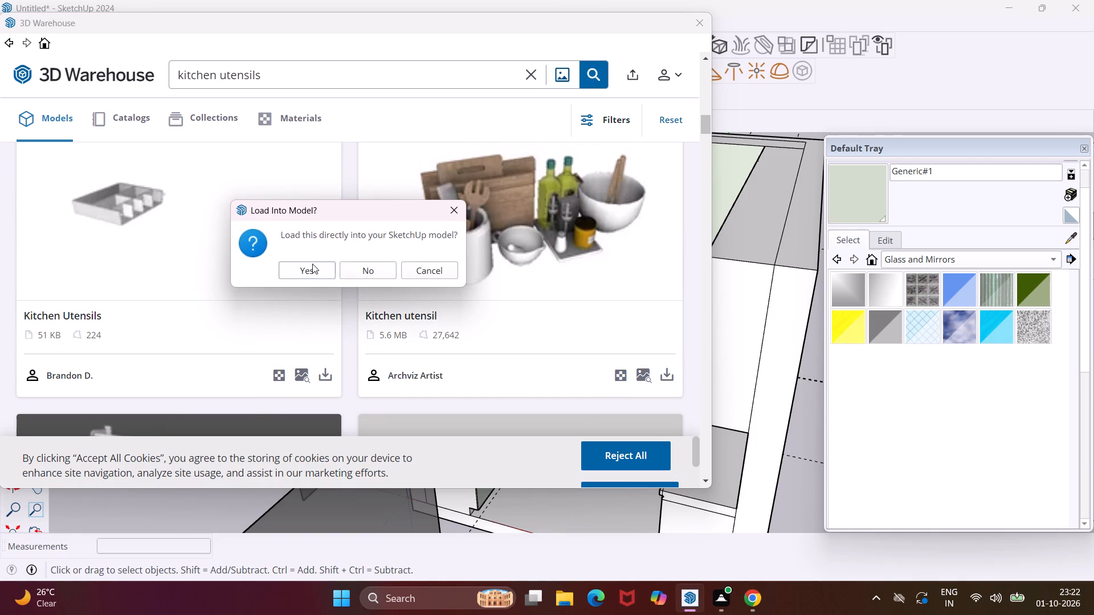
left_click(312, 264)
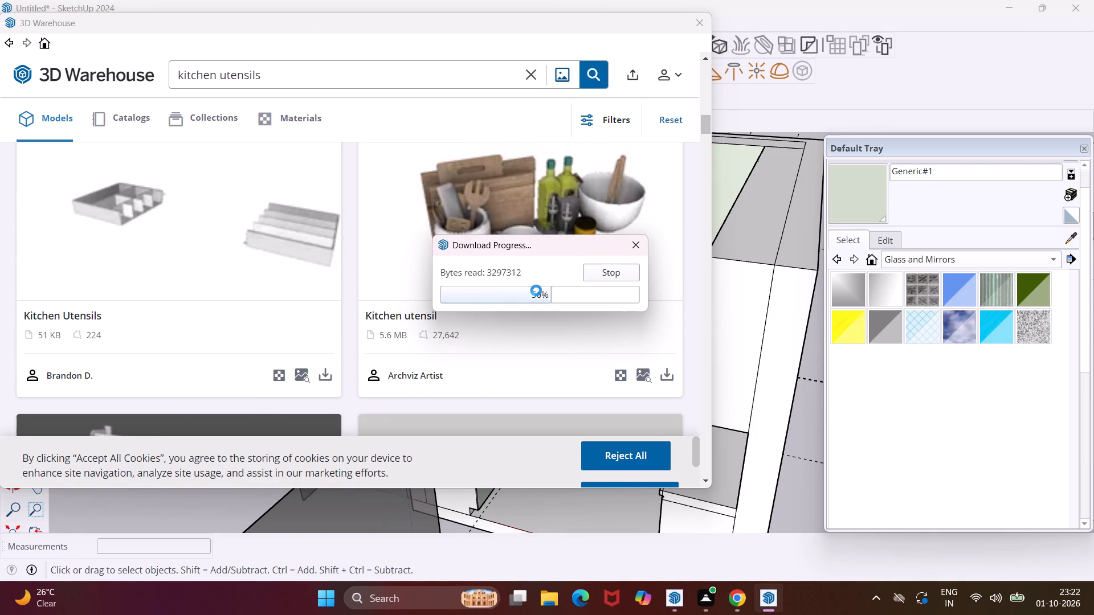
scroll(488, 294, "down", 5)
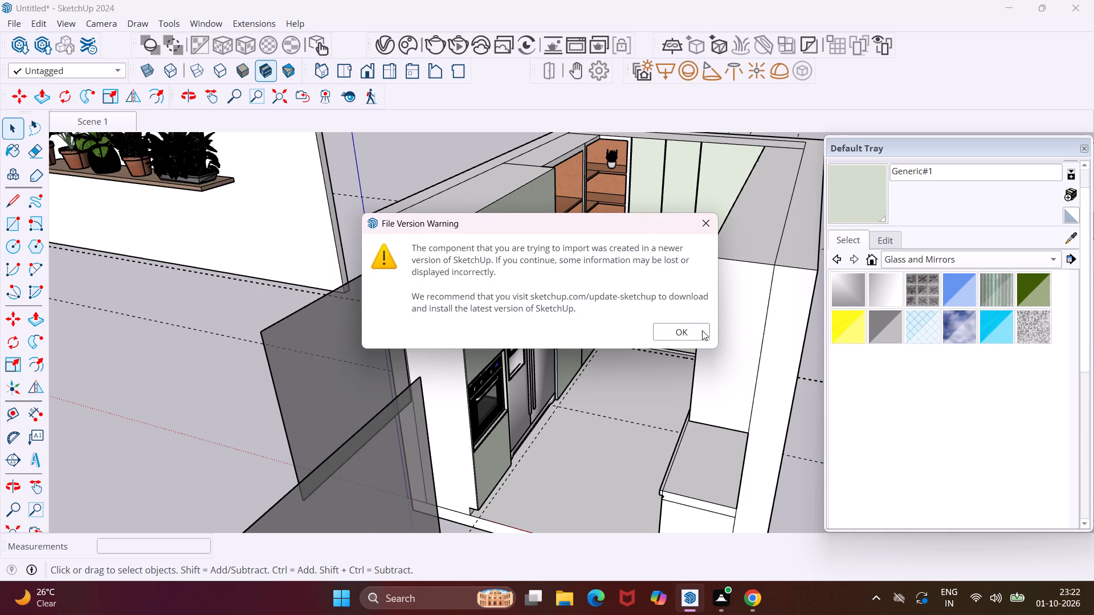
left_click(702, 330)
scroll(455, 315, "down", 11)
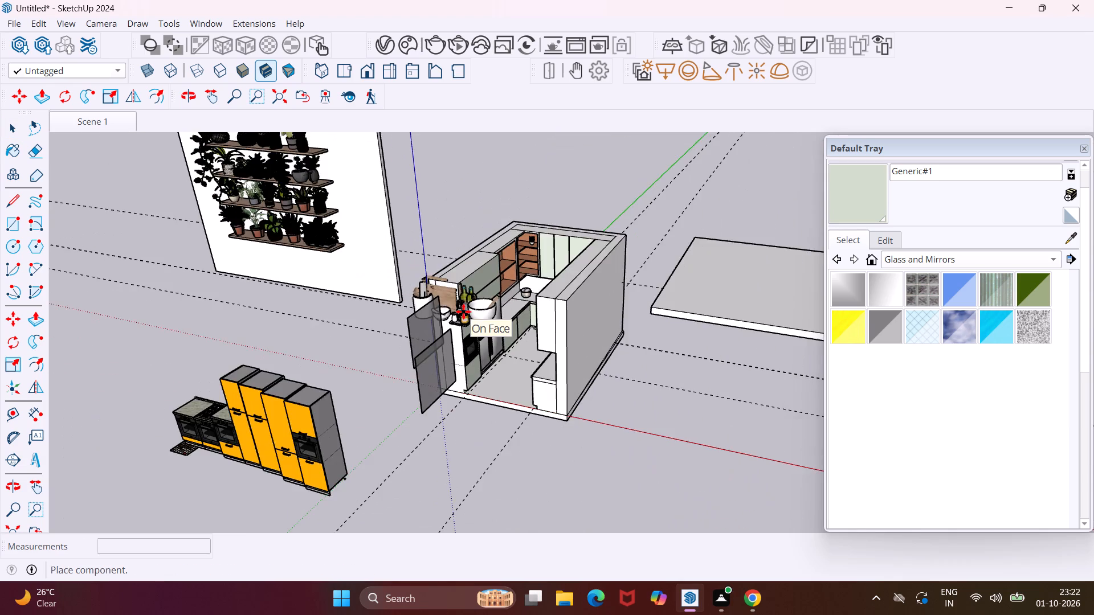
scroll(463, 311, "down", 6)
left_click(619, 430)
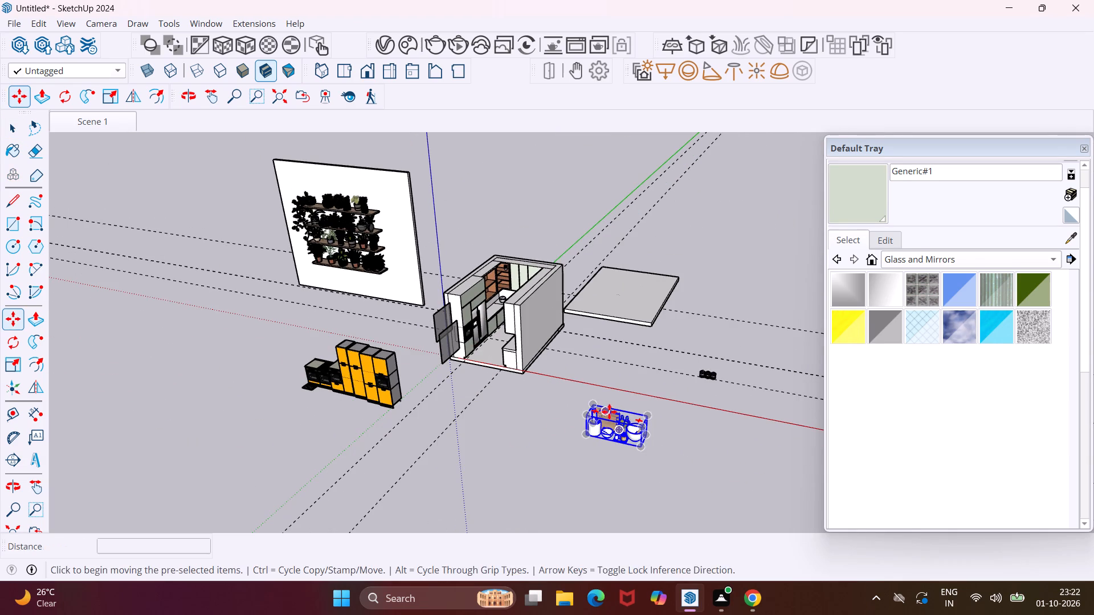
Reopen the 3D Warehouse and clear the previous search term.
left_click(211, 20)
left_click(234, 131)
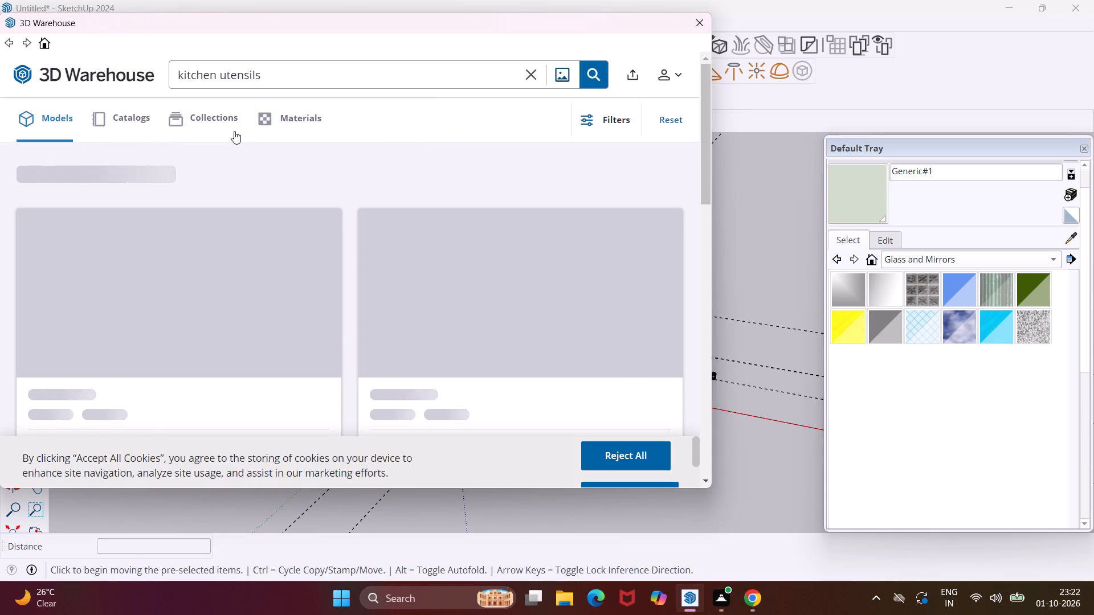
left_click(264, 81)
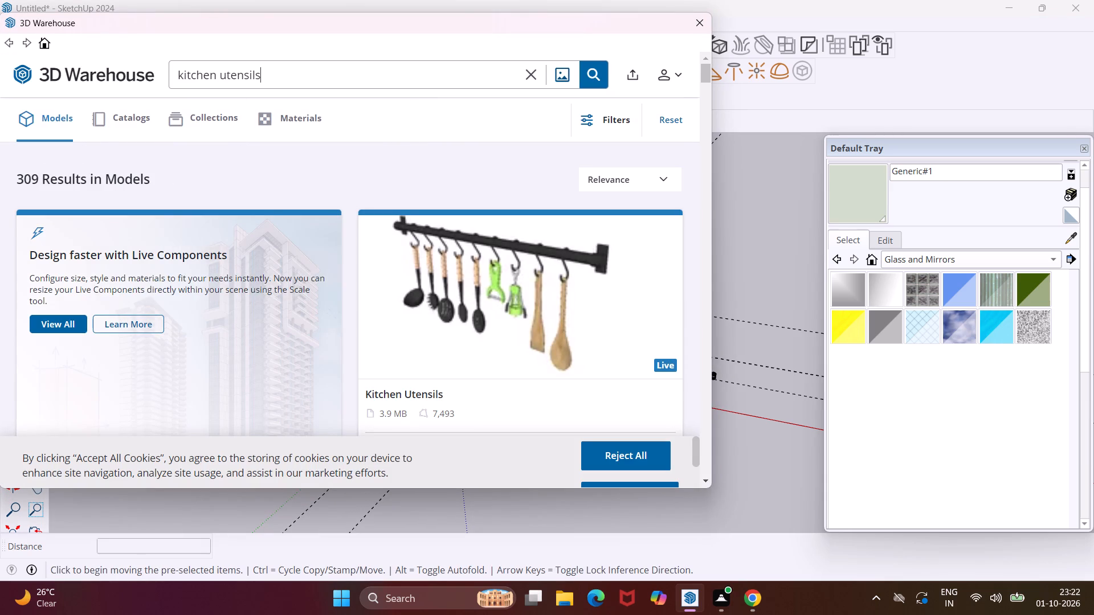
key("BackSpace")
key("BackSpace")
key("BackSpace")
key("BackSpace")
key("BackSpace")
key("BackSpace")
key("BackSpace")
key("BackSpace")
key("BackSpace")
key("BackSpace")
key("BackSpace")
key("BackSpace")
key("BackSpace")
key("BackSpace")
key("BackSpace")
key("BackSpace")
key("BackSpace")
key("BackSpace")
key("BackSpace")
key("BackSpace")
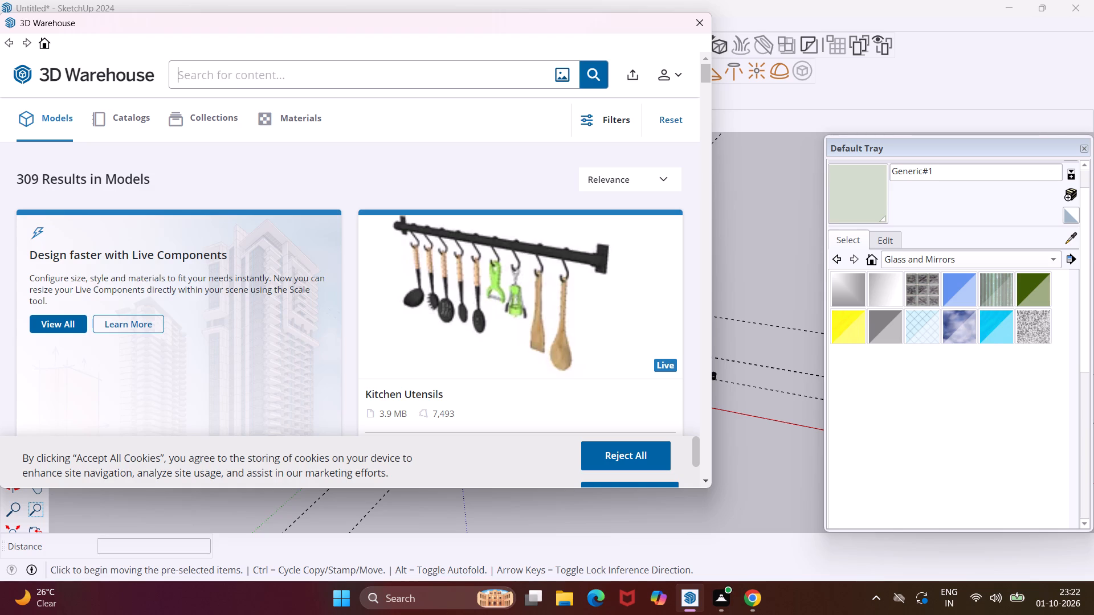
Look through the kitchen utensils models in the 3D Warehouse for a suitable piece of cookware.
scroll(291, 346, "down", 5)
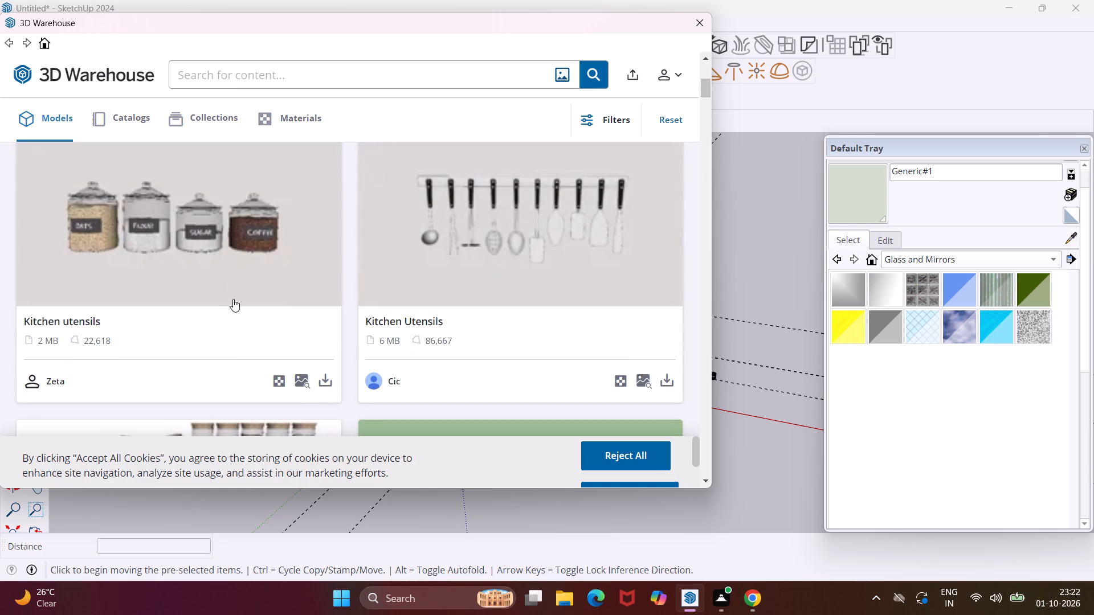
scroll(215, 277, "down", 3)
scroll(215, 277, "up", 1)
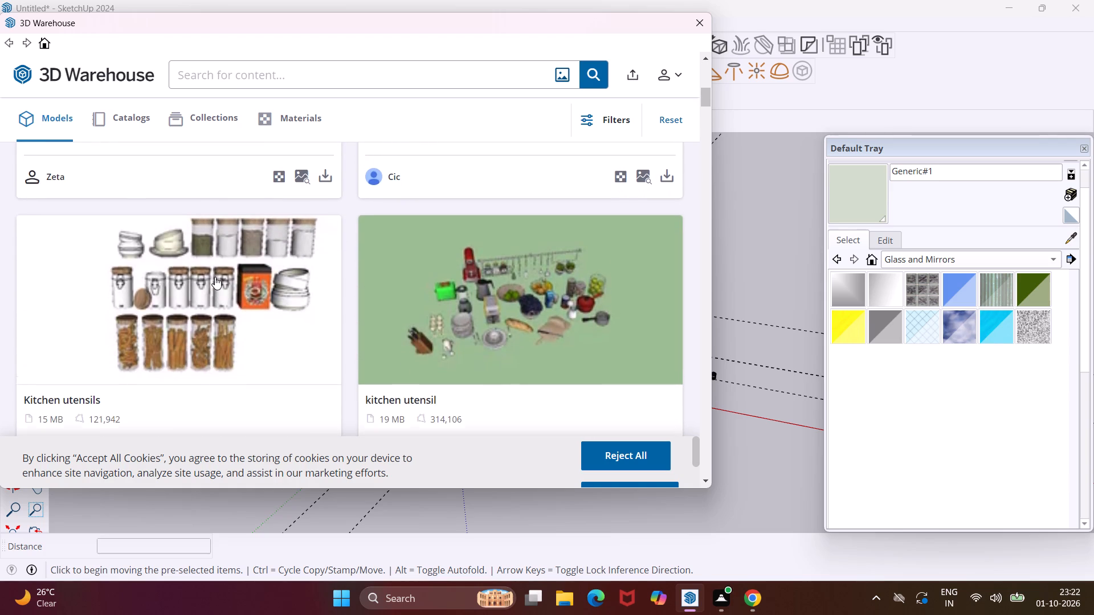
scroll(215, 277, "up", 2)
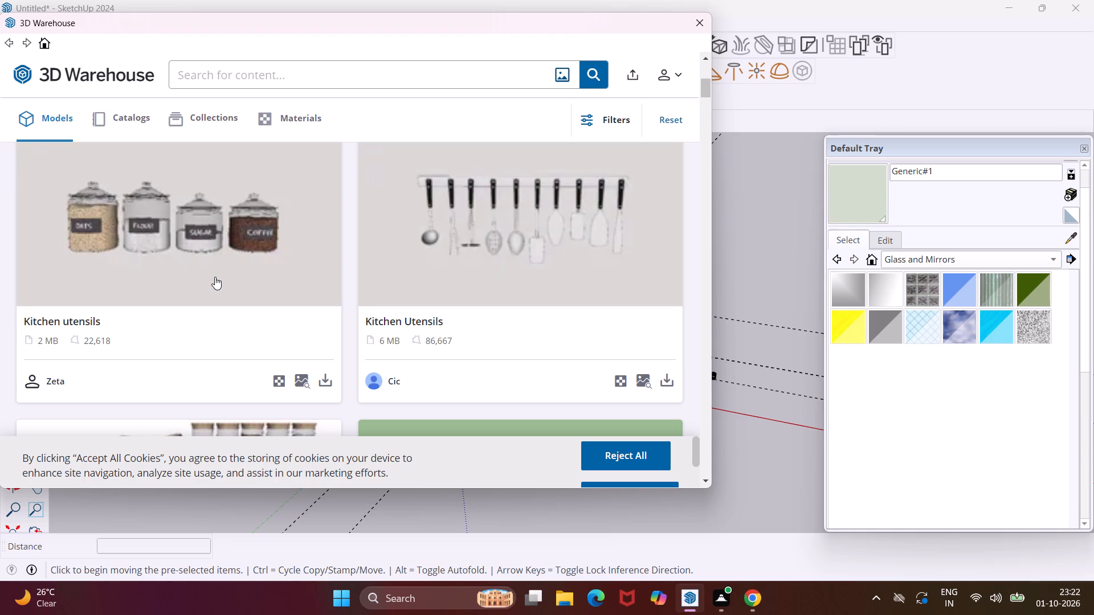
scroll(215, 277, "down", 5)
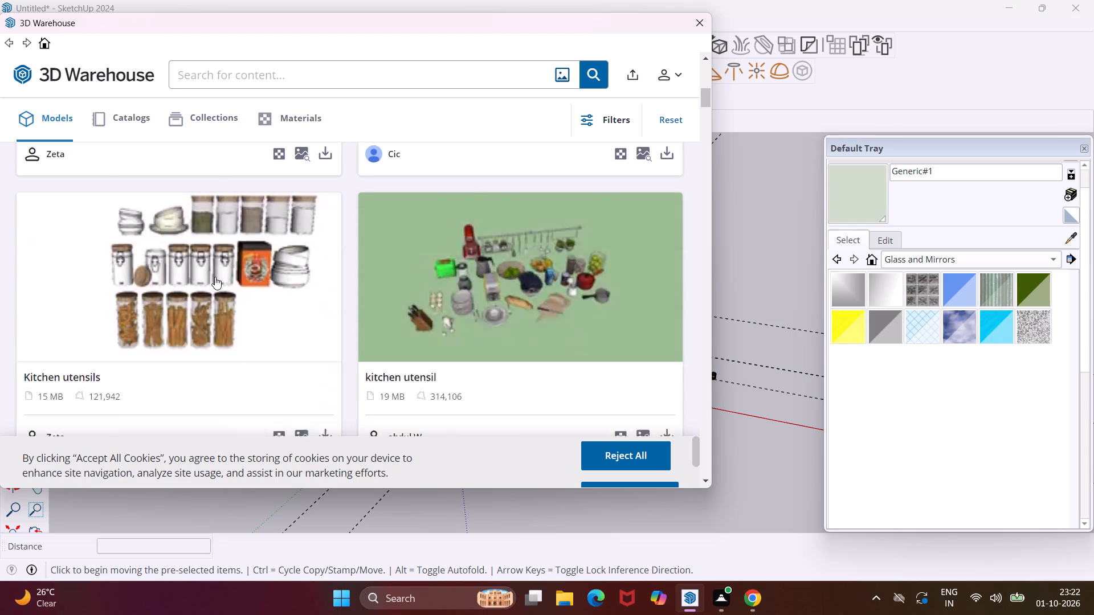
scroll(215, 277, "down", 5)
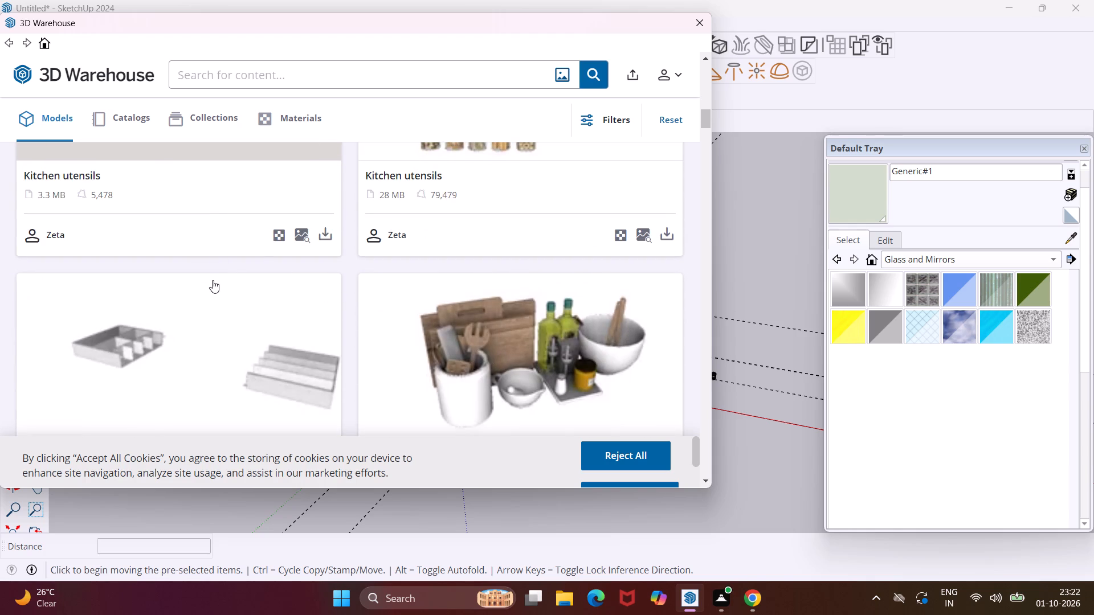
scroll(213, 280, "down", 12)
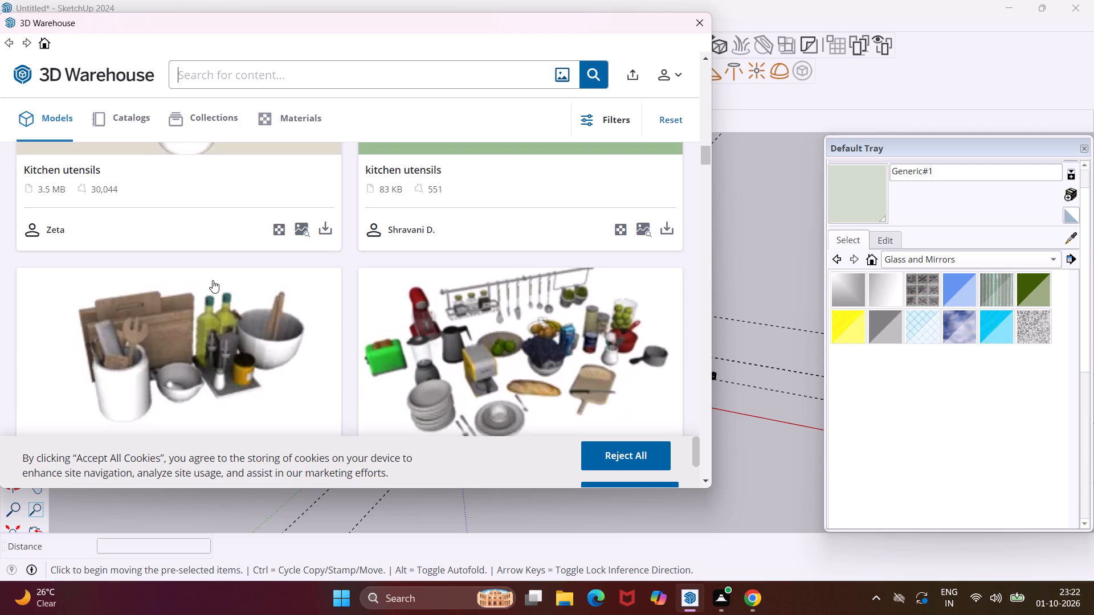
scroll(213, 280, "down", 11)
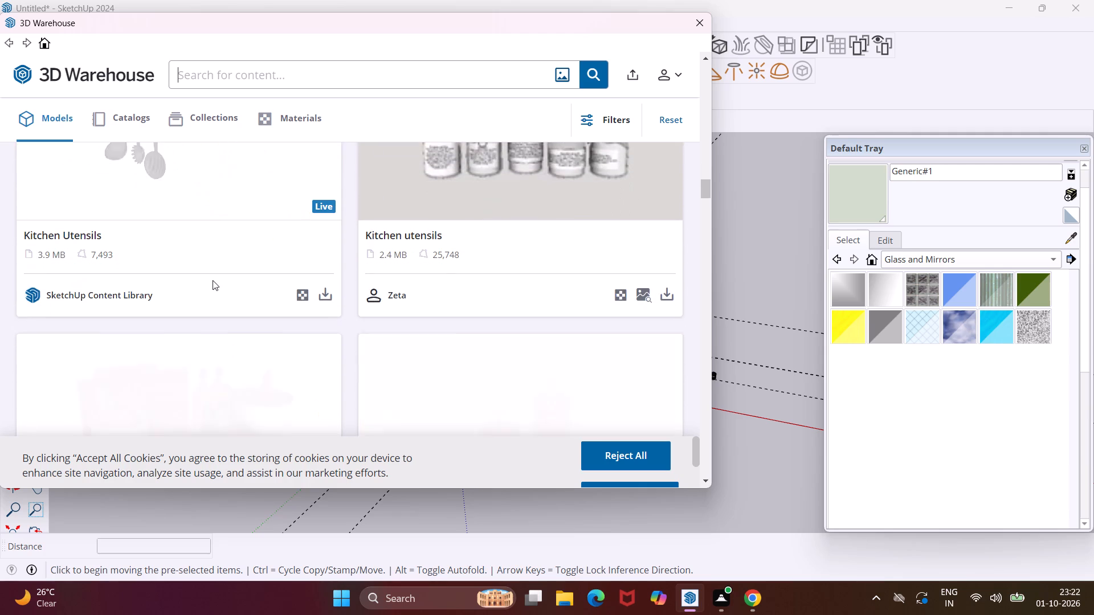
scroll(213, 280, "down", 6)
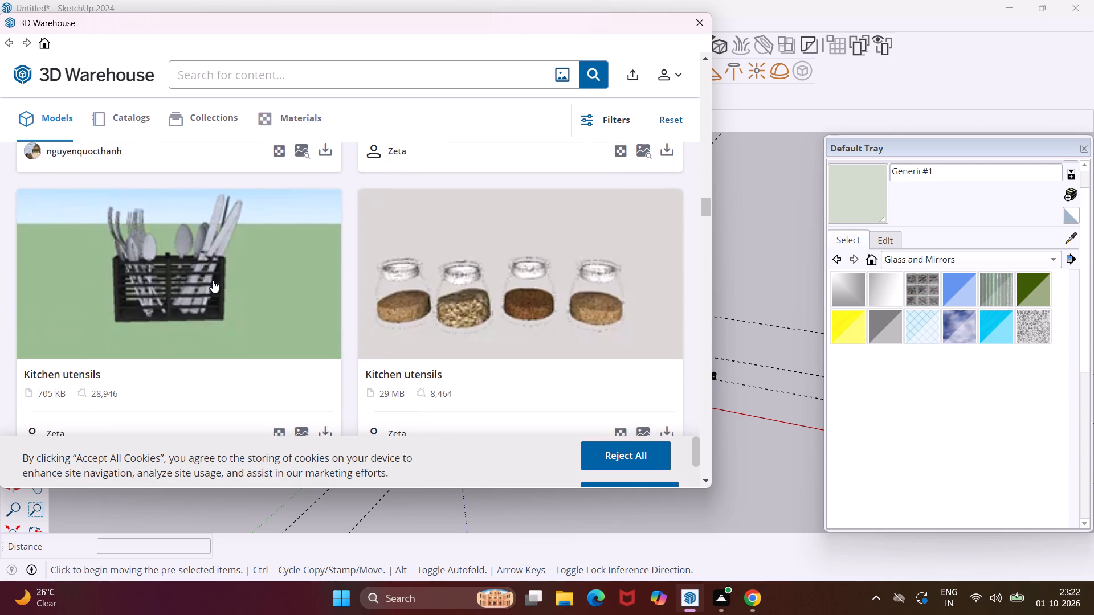
scroll(213, 280, "down", 5)
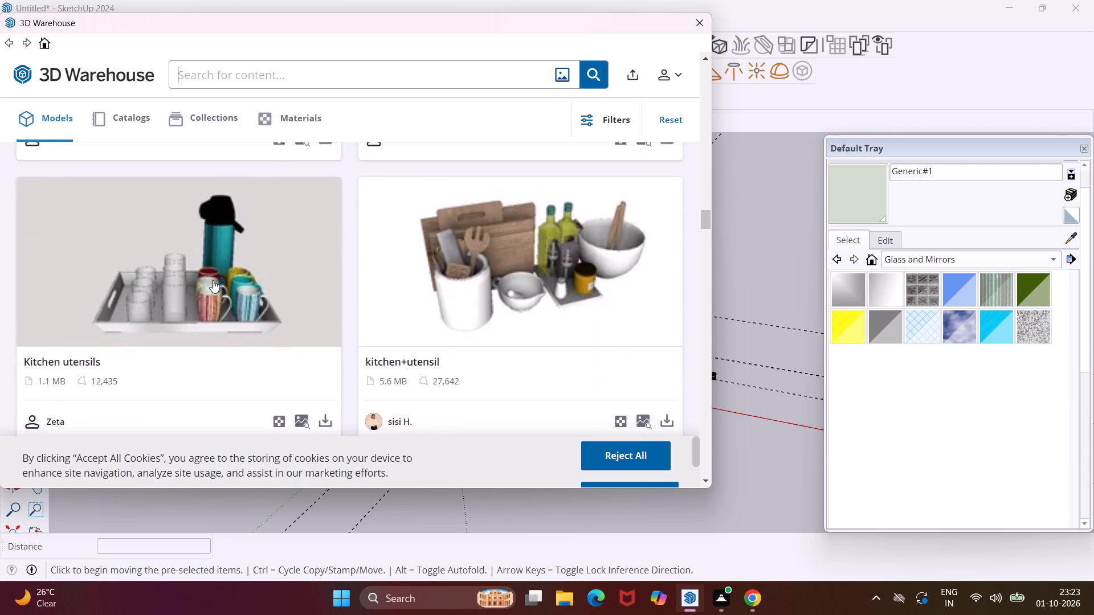
scroll(213, 280, "down", 7)
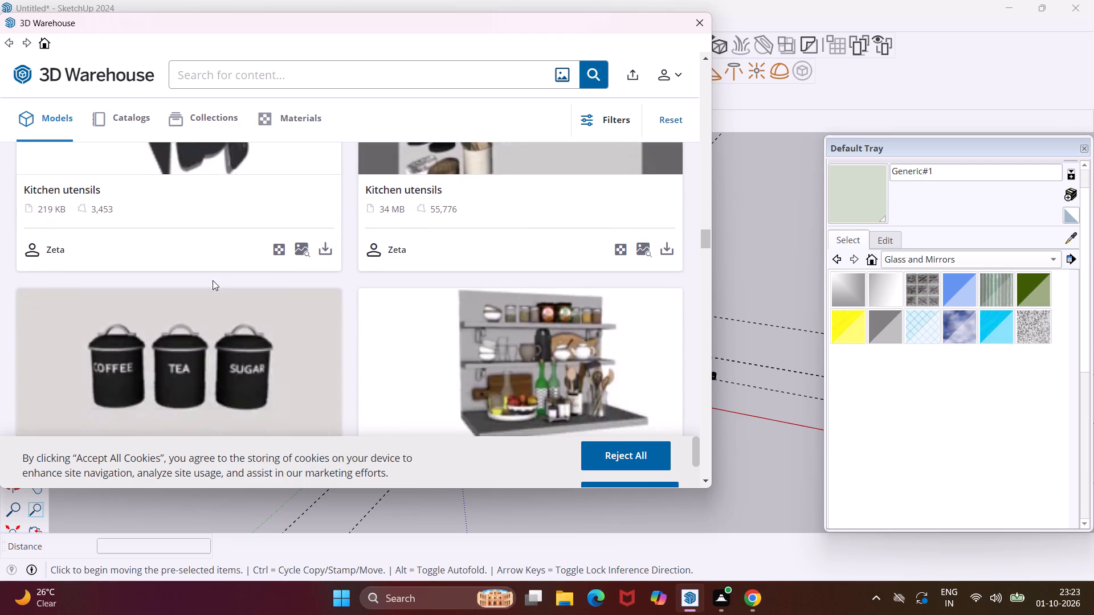
scroll(213, 280, "down", 2)
scroll(213, 280, "up", 1)
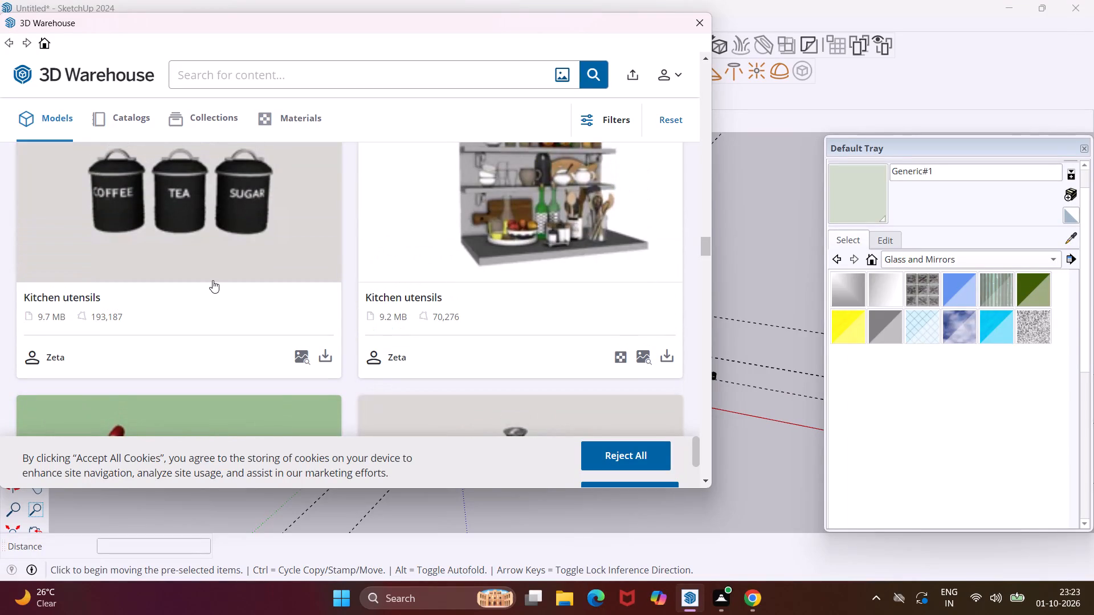
scroll(213, 280, "down", 6)
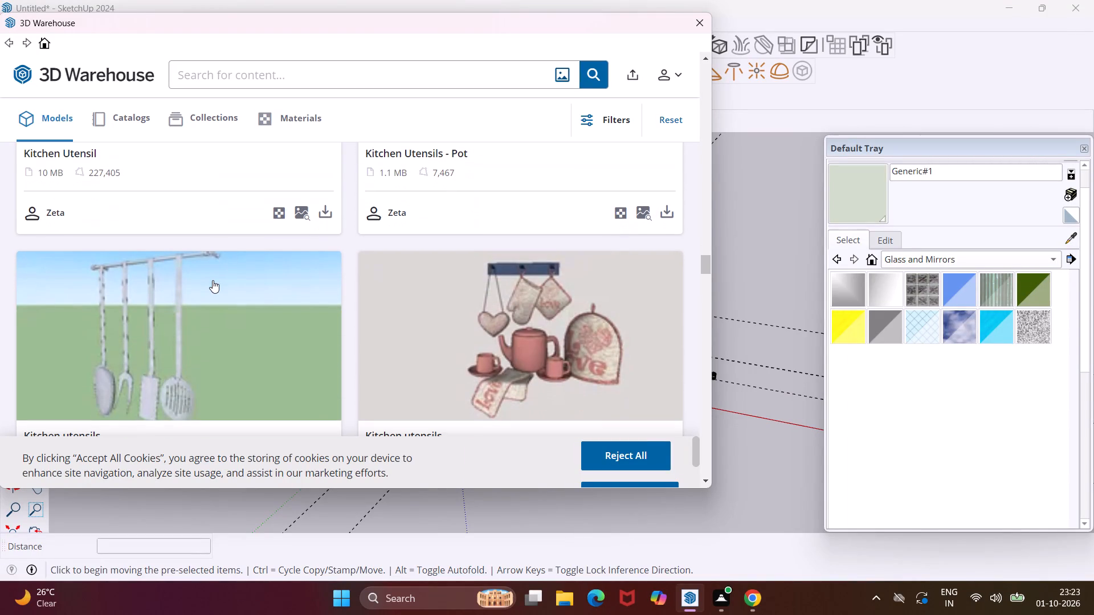
Load the 1.1 MB "Kitchen Utensils - Pot" model and place it on the ground between the orange cabinets and the utensil set.
scroll(213, 280, "up", 2)
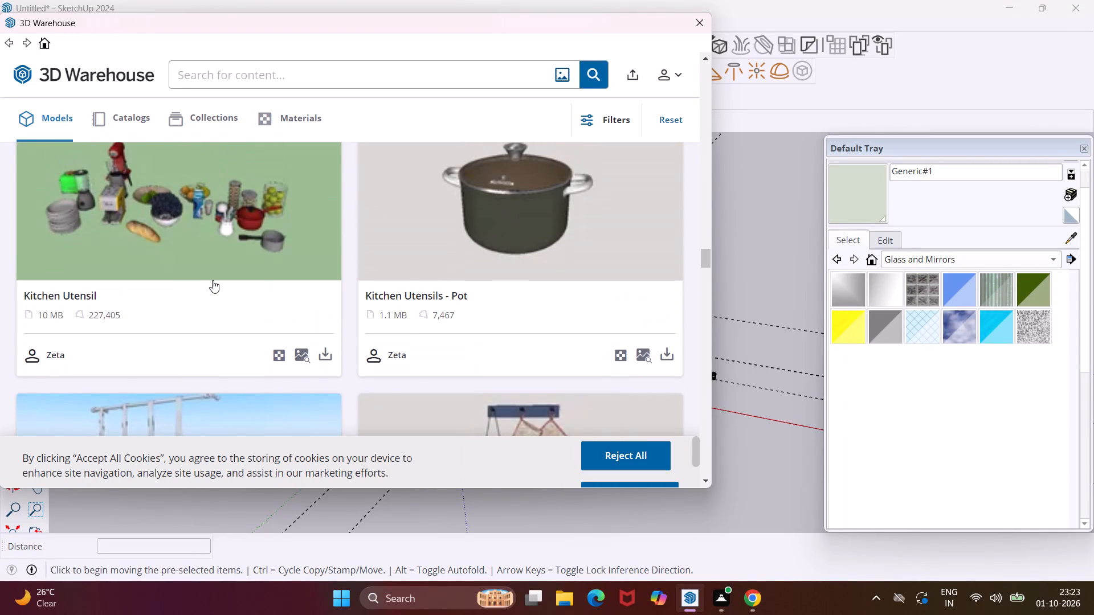
scroll(213, 280, "down", 6)
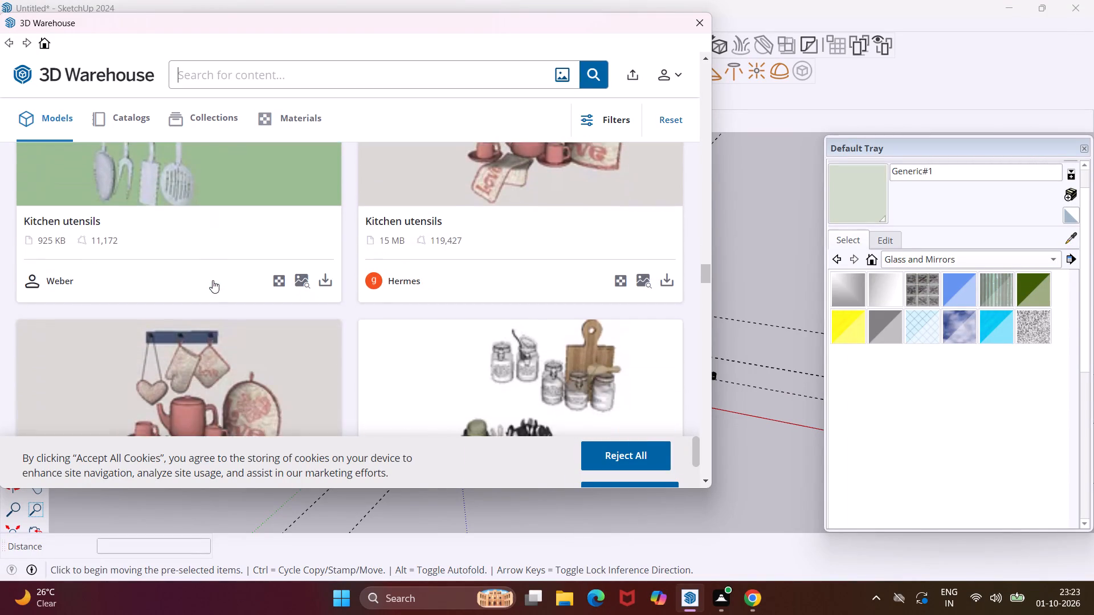
scroll(213, 280, "up", 6)
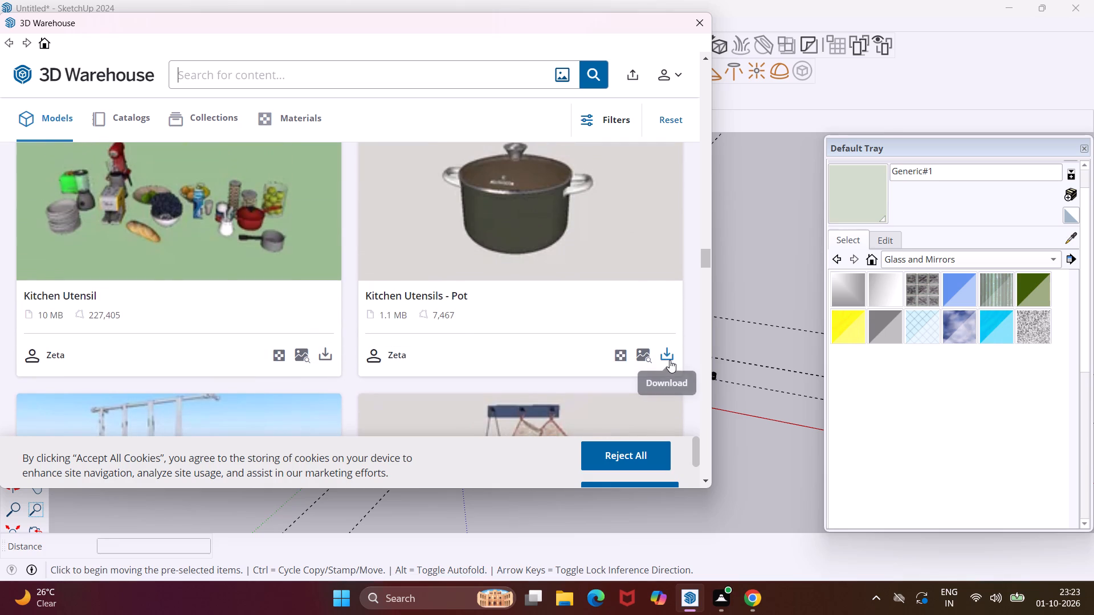
left_click(670, 356)
left_click(308, 272)
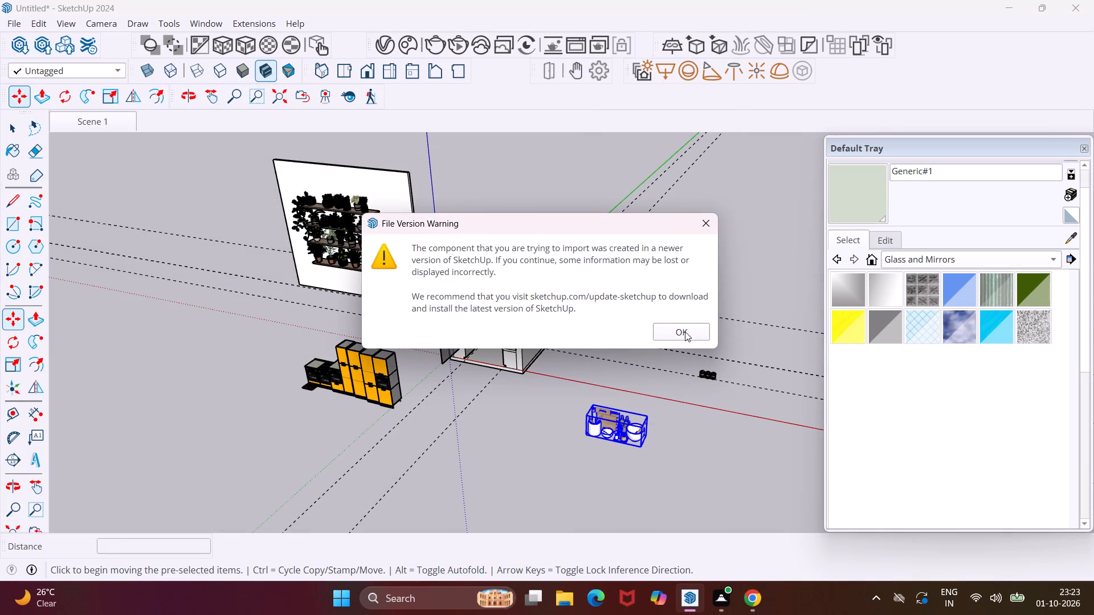
left_click(684, 334)
left_click(489, 421)
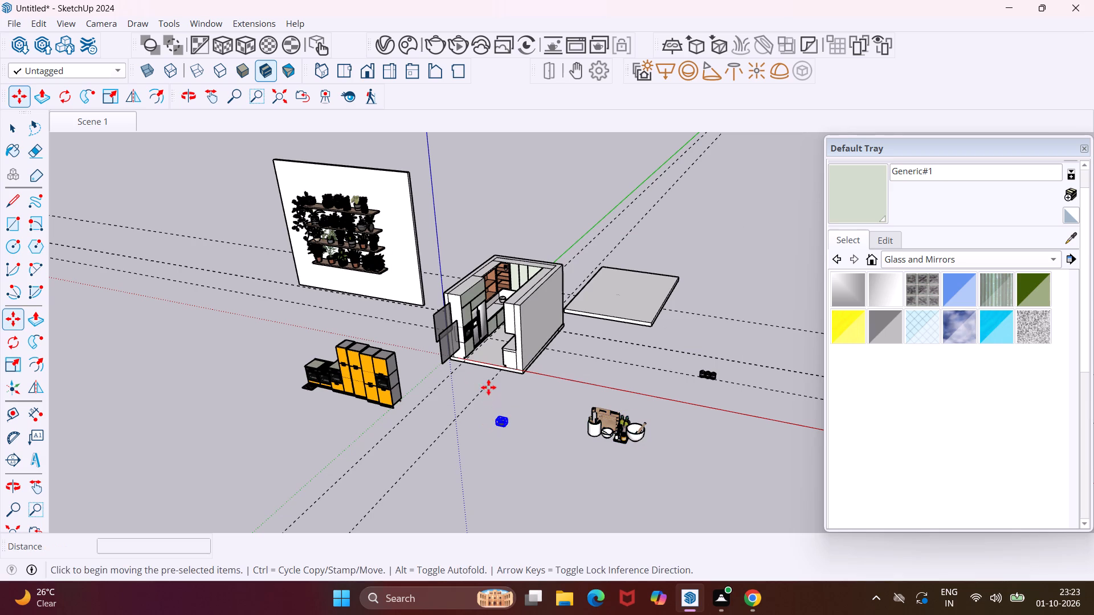
Reopen the 3D Warehouse and search for "pan".
left_click(199, 23)
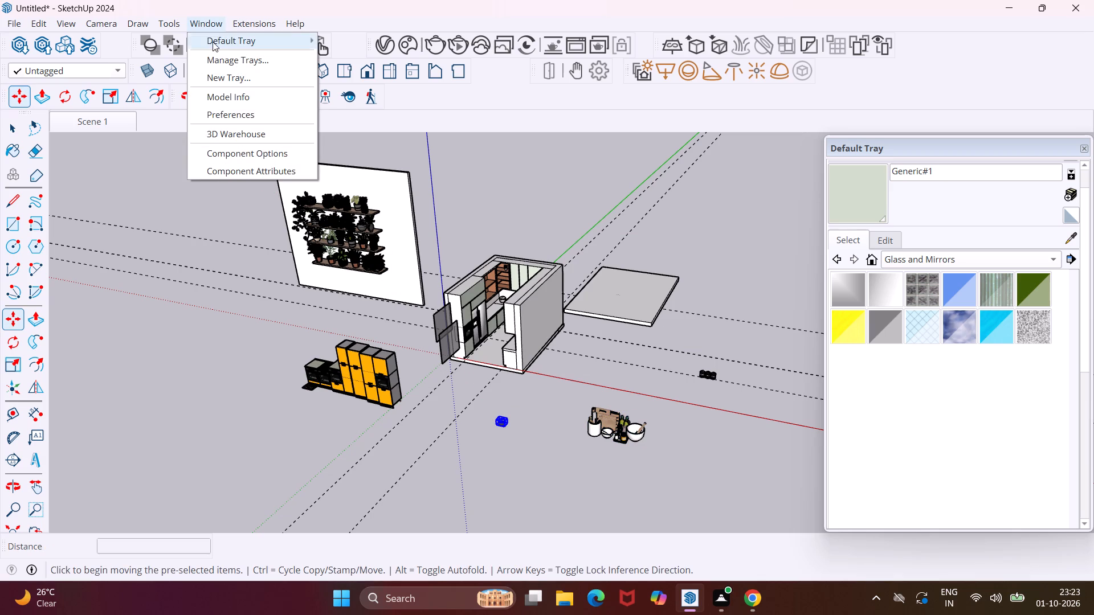
left_click(239, 128)
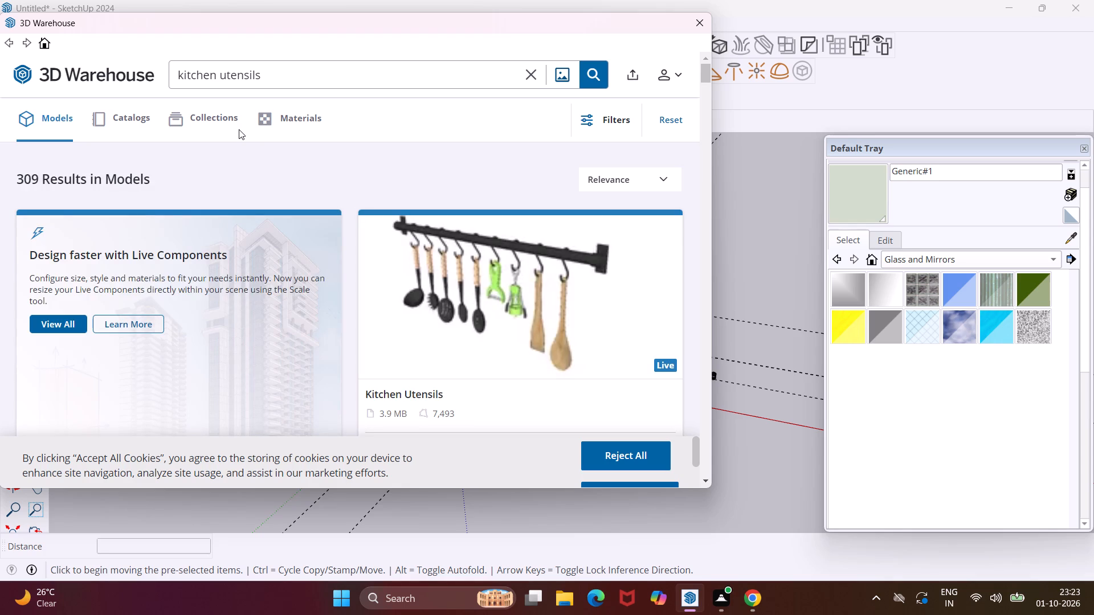
left_click(291, 81)
key("BackSpace")
key("BackSpace")
key("BackSpace")
key("BackSpace")
key("BackSpace")
key("BackSpace")
key("BackSpace")
key("BackSpace")
key("BackSpace")
key("BackSpace")
key("BackSpace")
key("BackSpace")
key("BackSpace")
key("BackSpace")
key("BackSpace")
key("BackSpace")
key("BackSpace")
key("BackSpace")
key("BackSpace")
key("BackSpace")
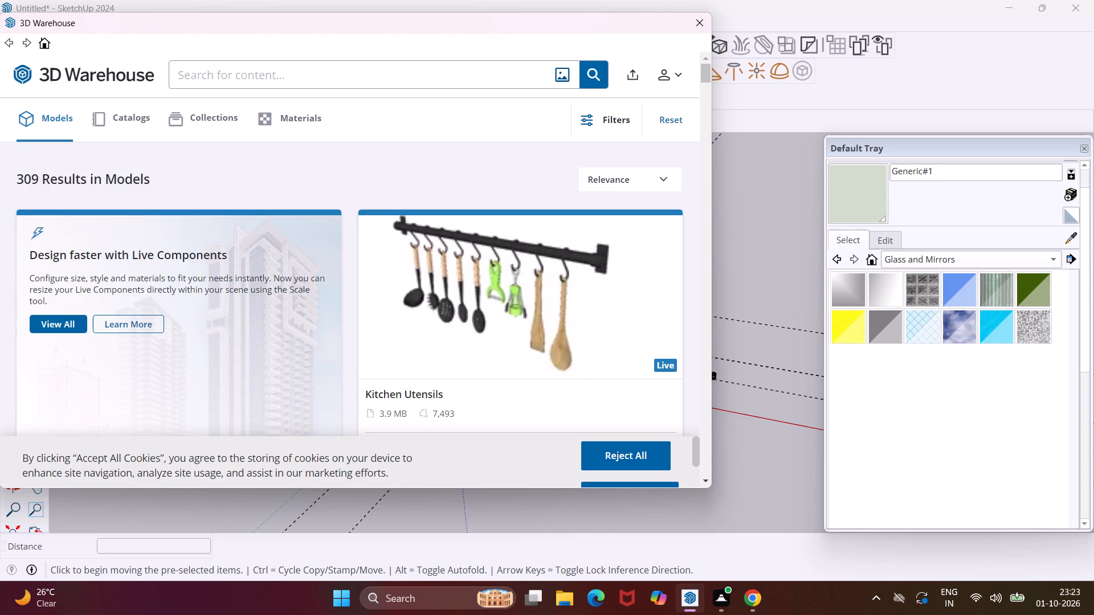
key("p")
key("a")
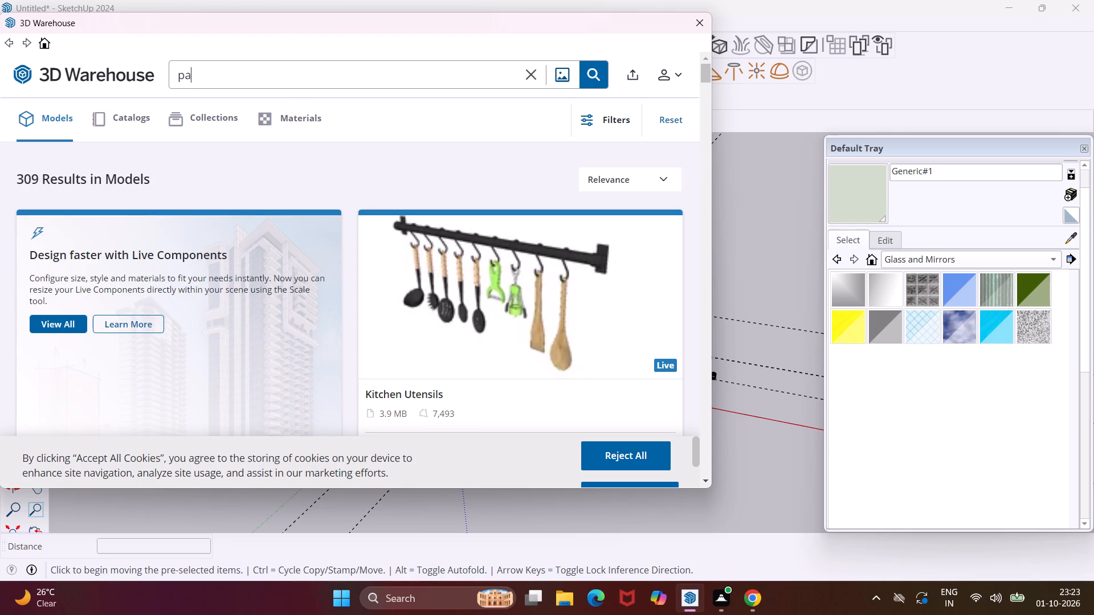
key("n")
key("Return")
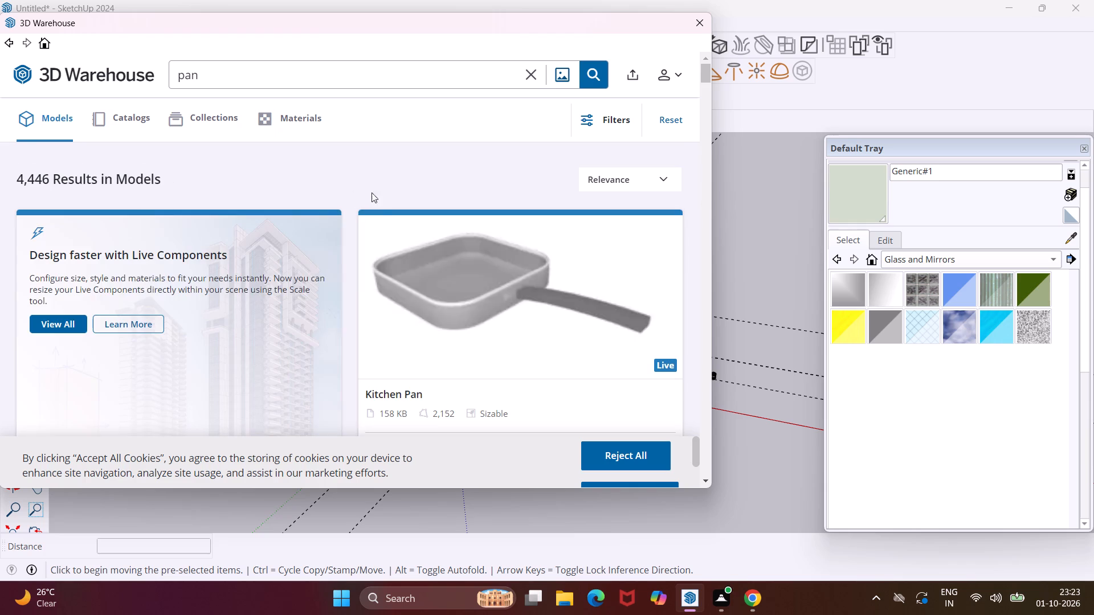
Load the 376 KB black frying "Pan" model and place it on the ground between the pot and the utensil set.
scroll(375, 268, "down", 6)
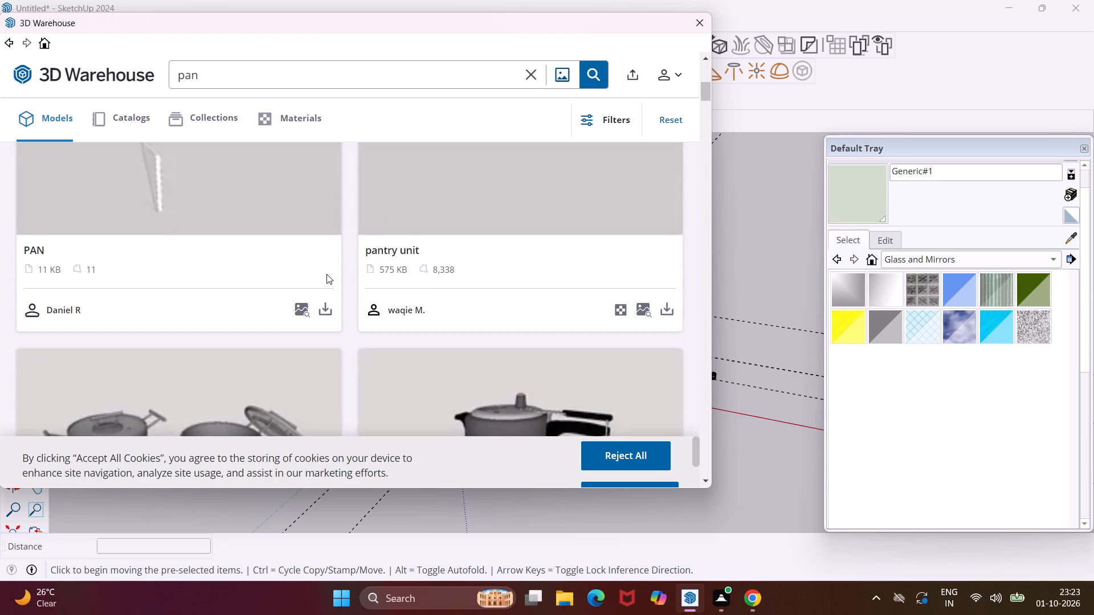
scroll(326, 274, "down", 3)
scroll(259, 275, "down", 4)
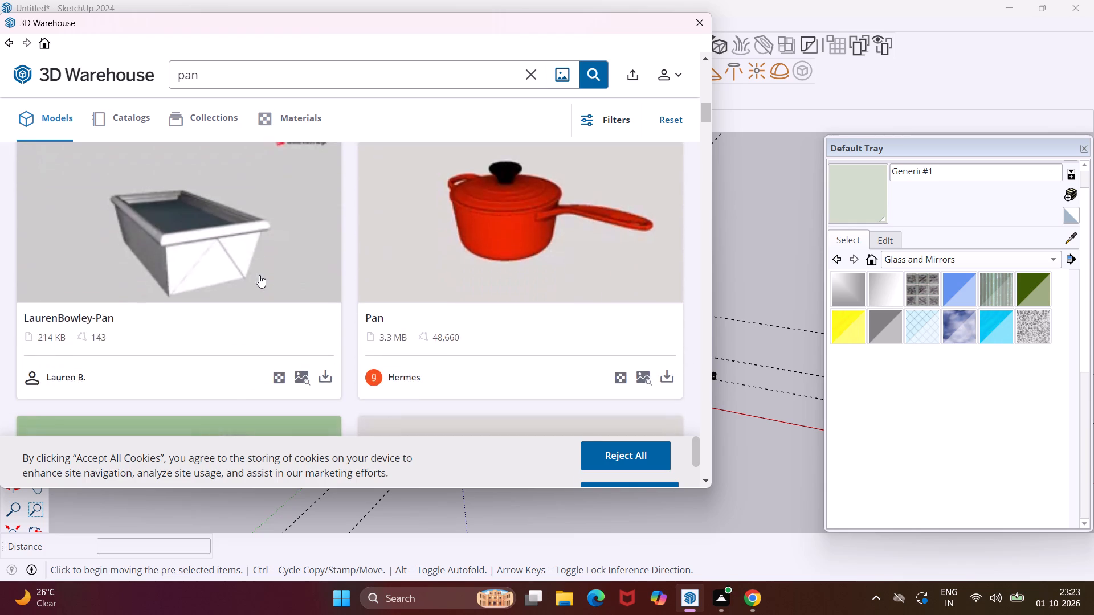
scroll(259, 275, "down", 9)
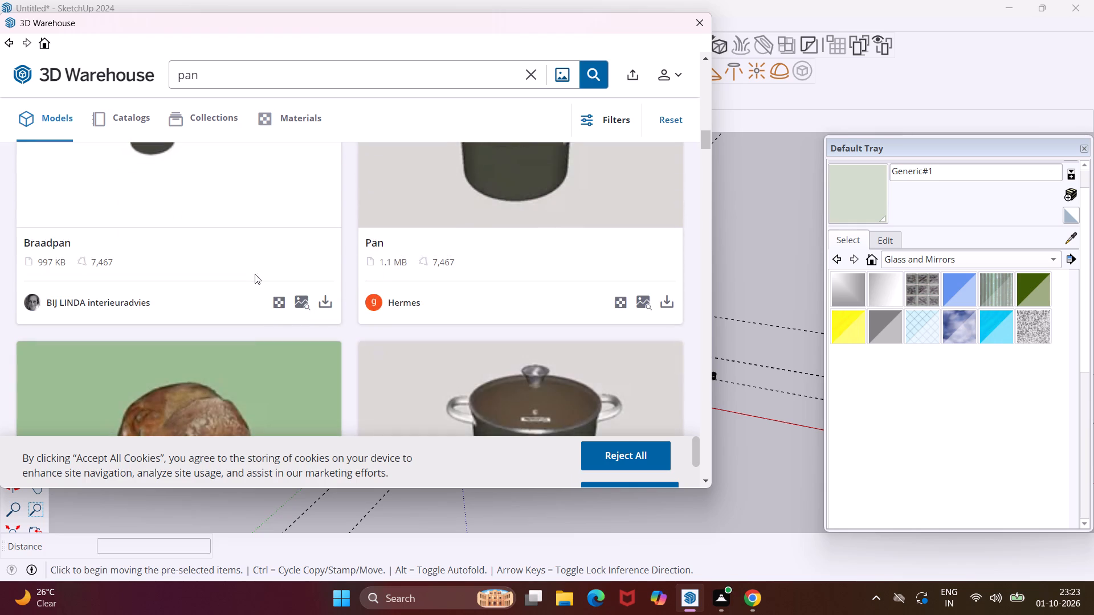
scroll(255, 274, "down", 16)
scroll(254, 274, "up", 1)
scroll(254, 274, "down", 2)
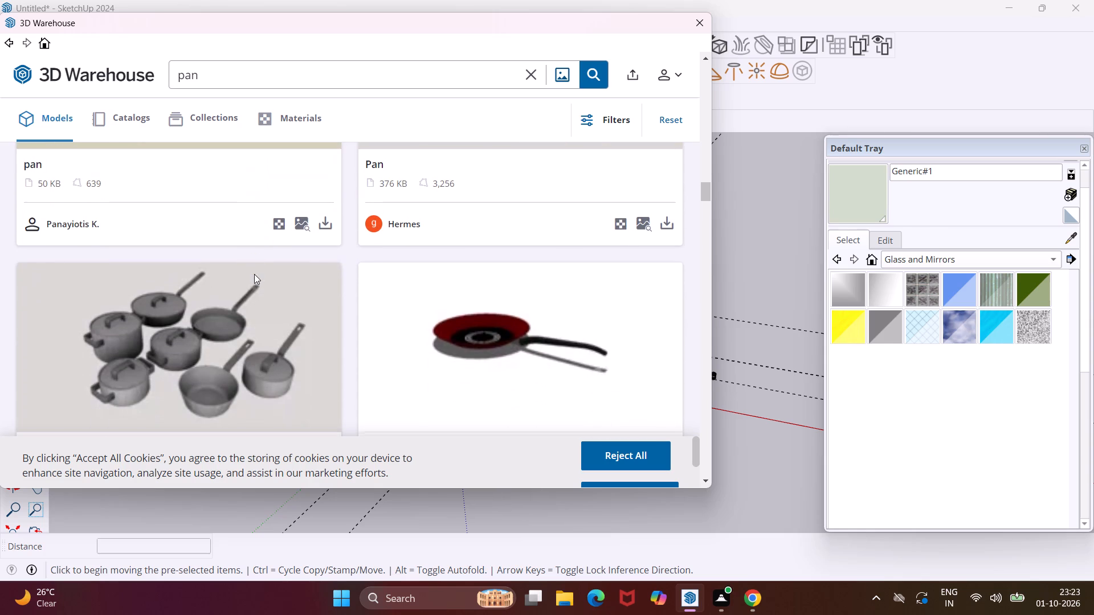
scroll(252, 270, "up", 2)
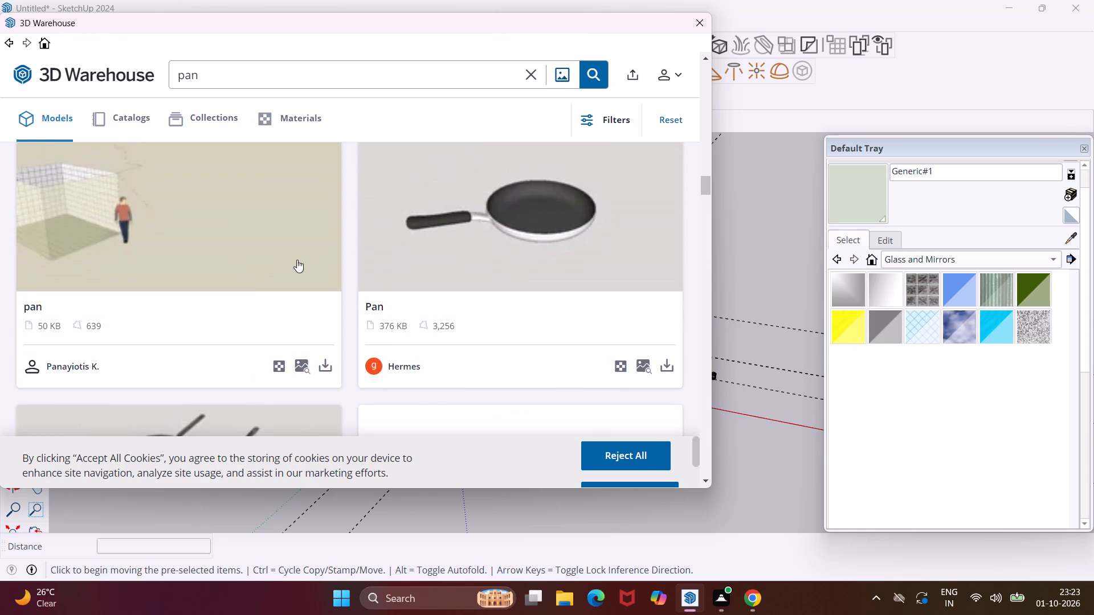
left_click(662, 367)
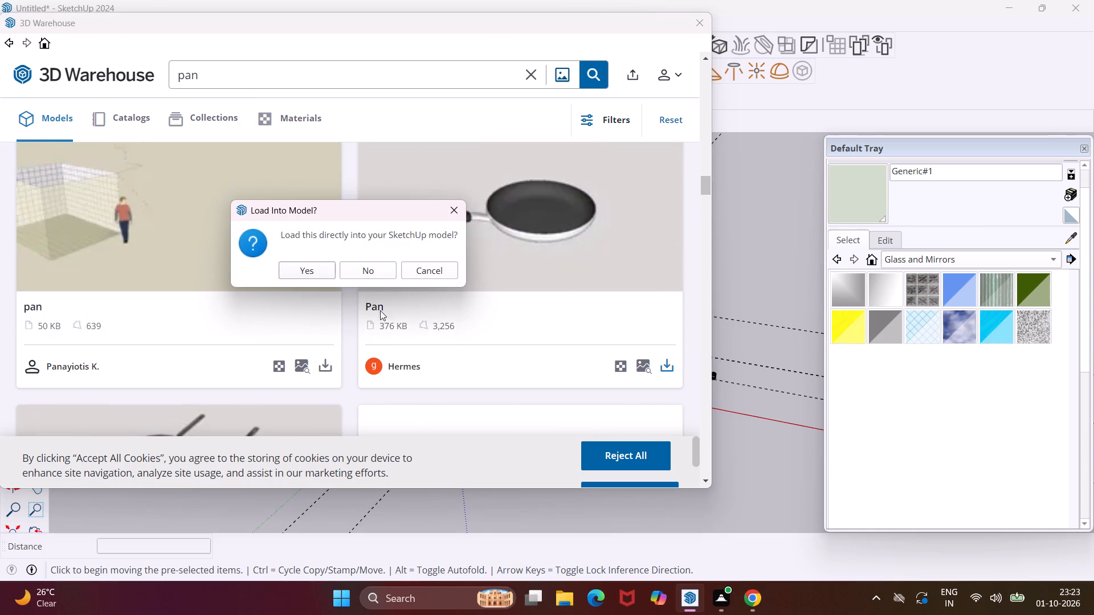
left_click(317, 269)
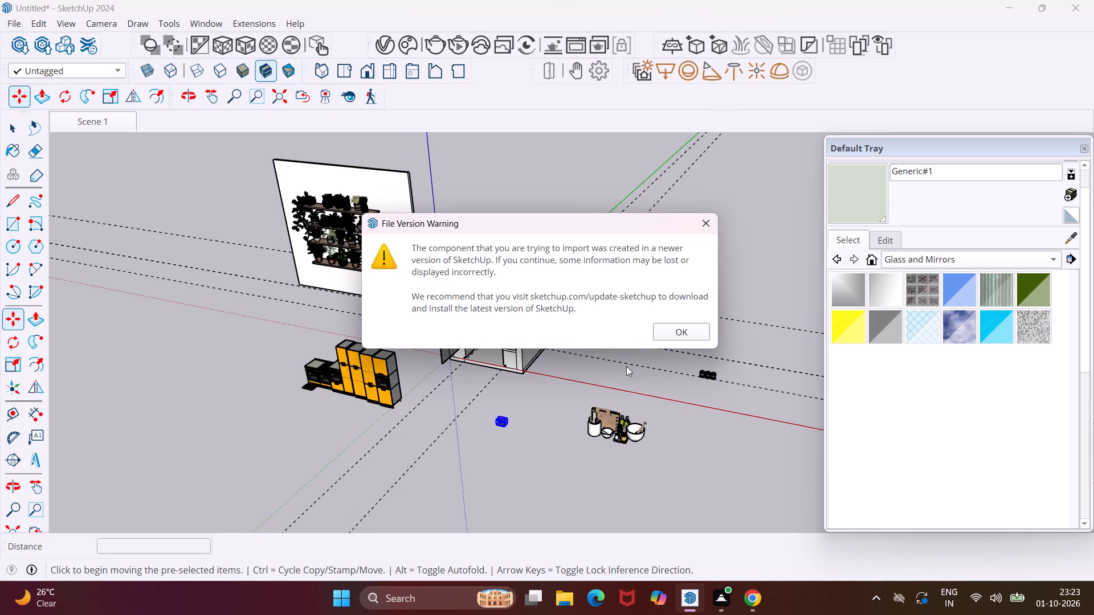
left_click(657, 340)
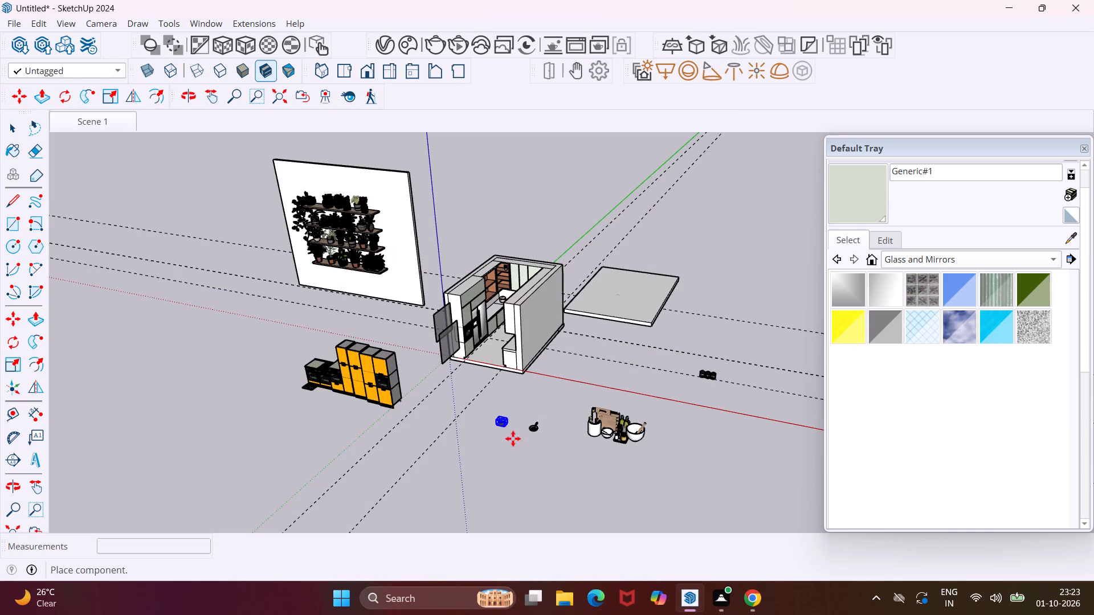
left_click(513, 438)
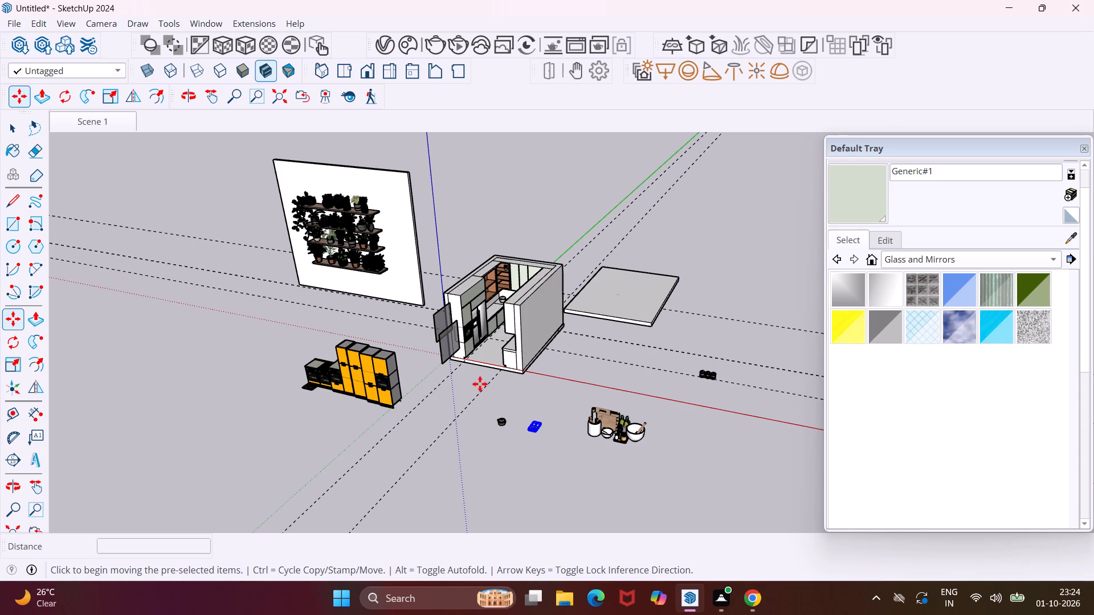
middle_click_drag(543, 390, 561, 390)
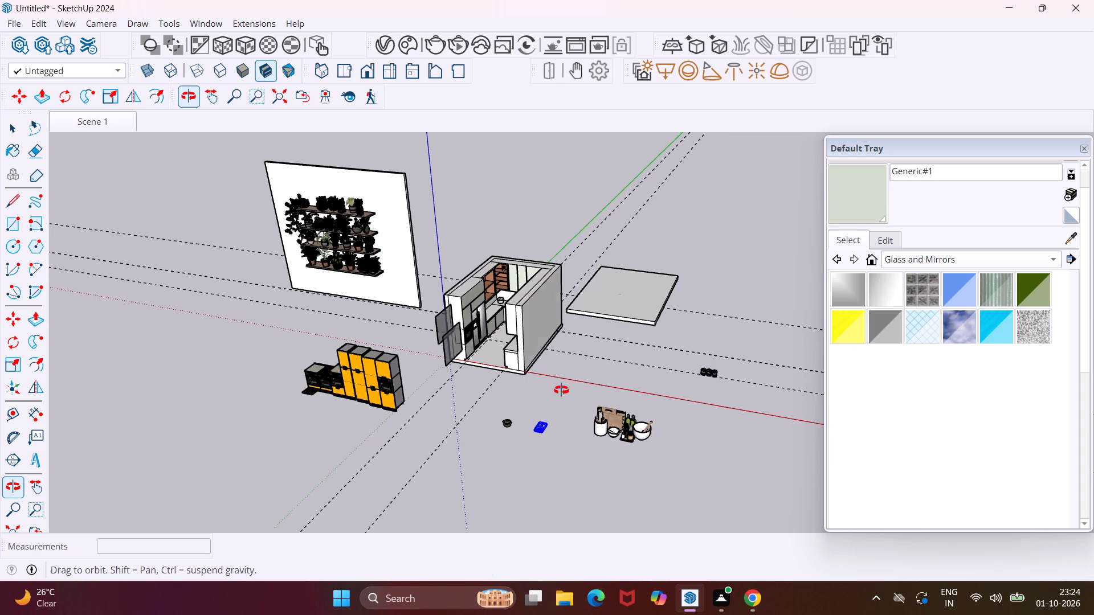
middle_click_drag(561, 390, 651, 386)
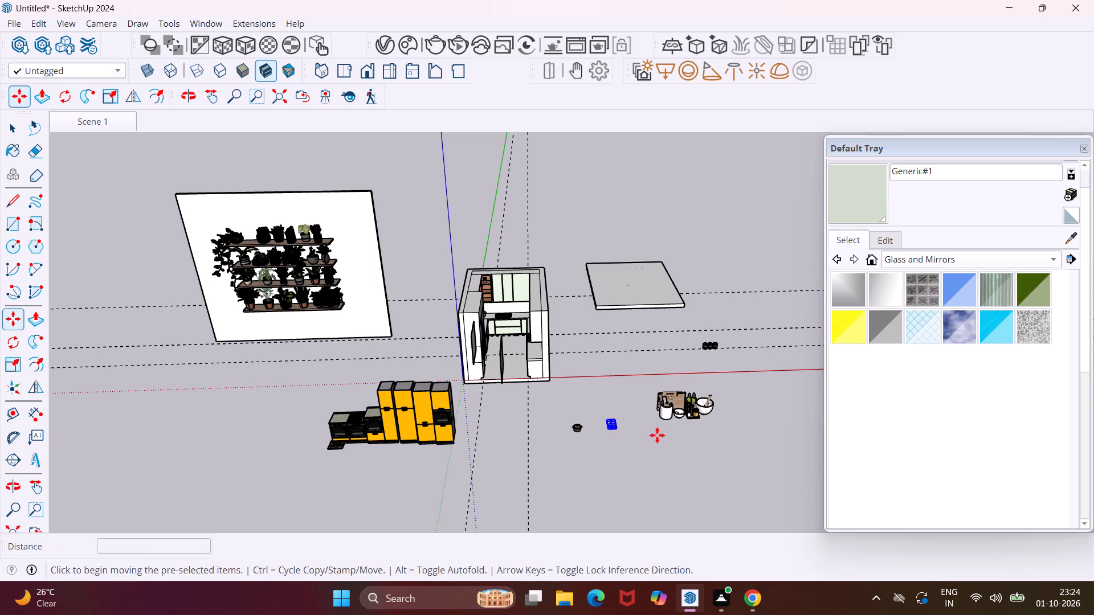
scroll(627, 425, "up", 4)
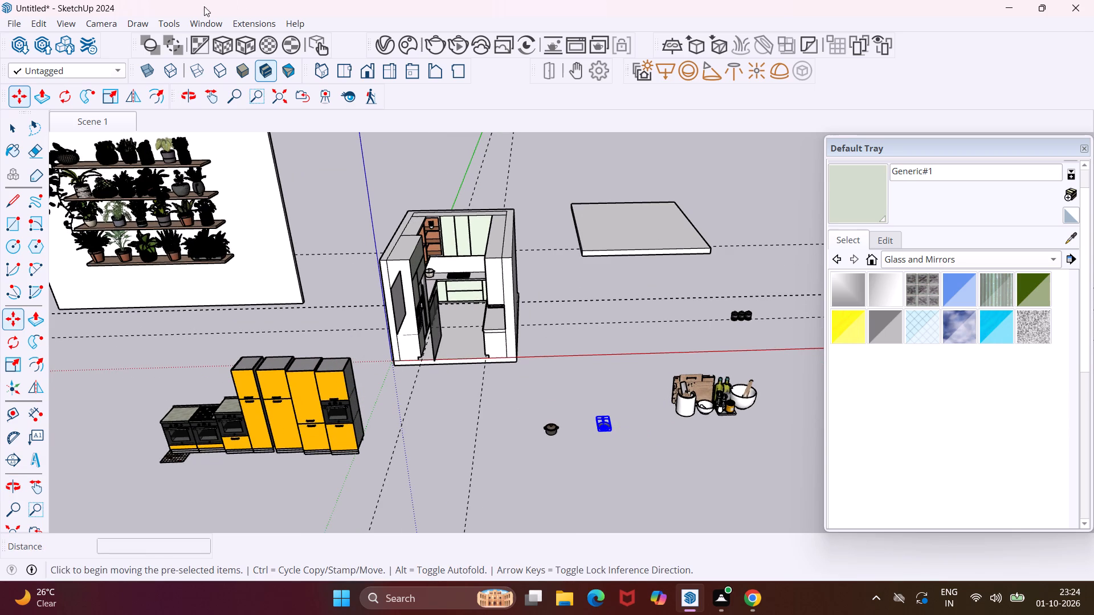
Reopen the 3D Warehouse and search for "utensils".
left_click(209, 19)
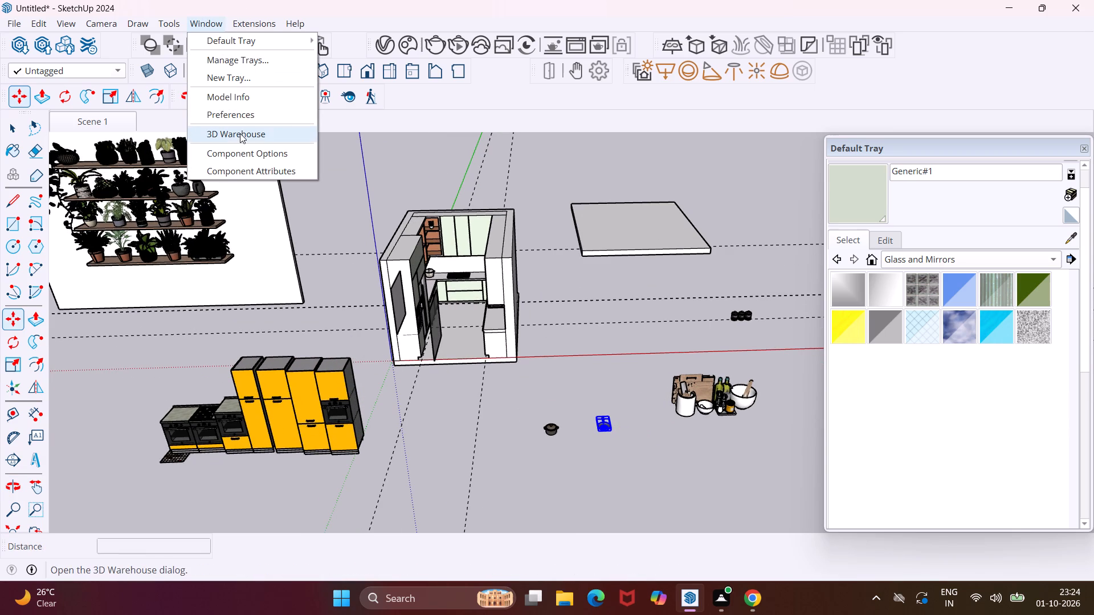
left_click(240, 133)
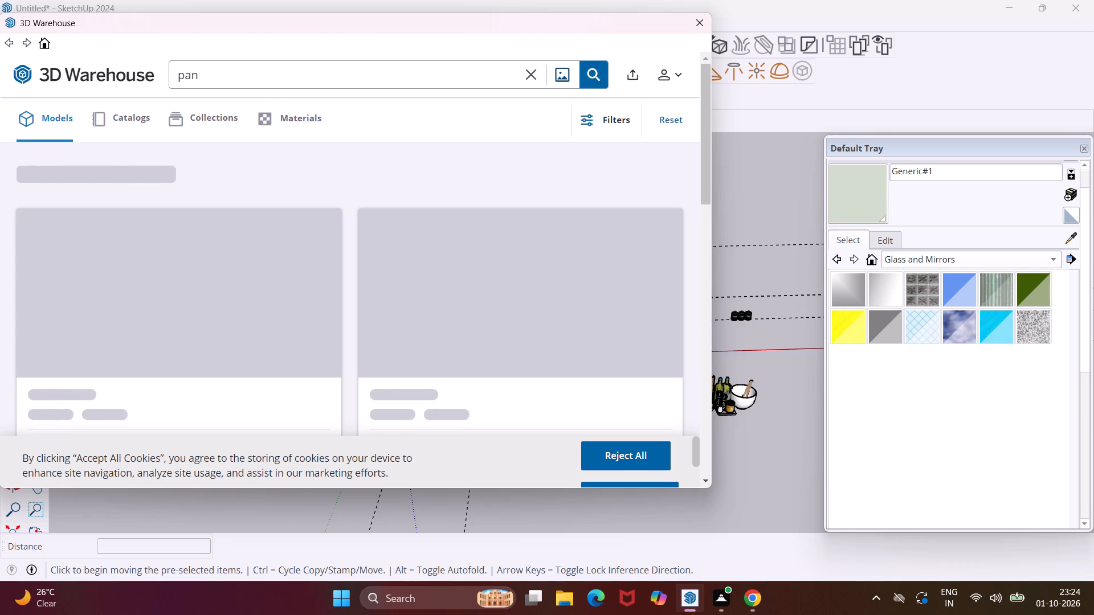
left_click(255, 73)
key("BackSpace")
key("BackSpace")
key("BackSpace")
key("BackSpace")
key("BackSpace")
key("BackSpace")
key("BackSpace")
key("BackSpace")
key("BackSpace")
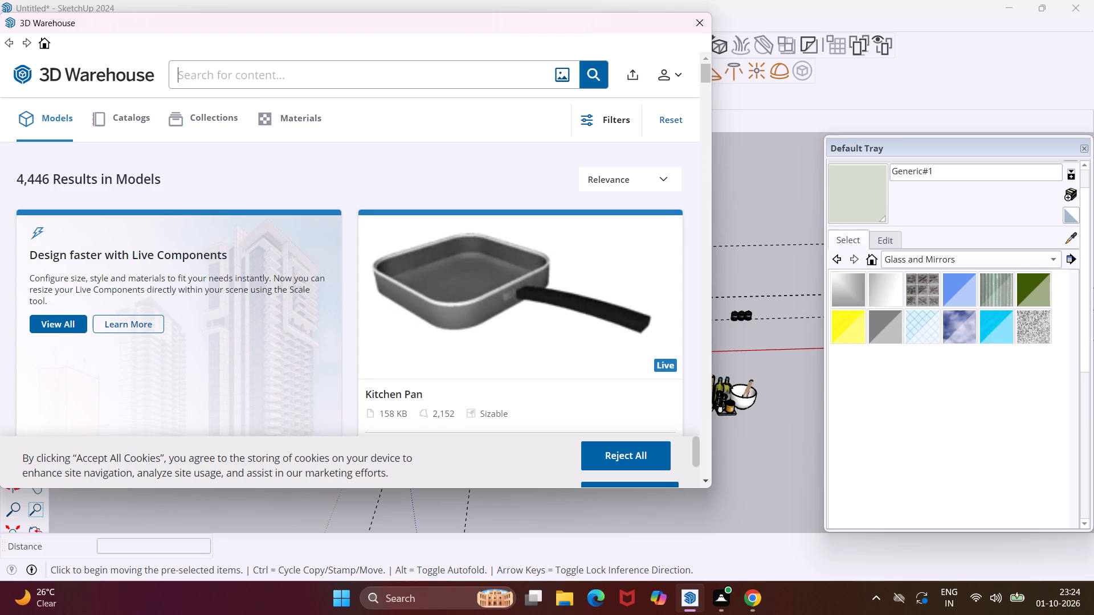
type("ute")
key("n")
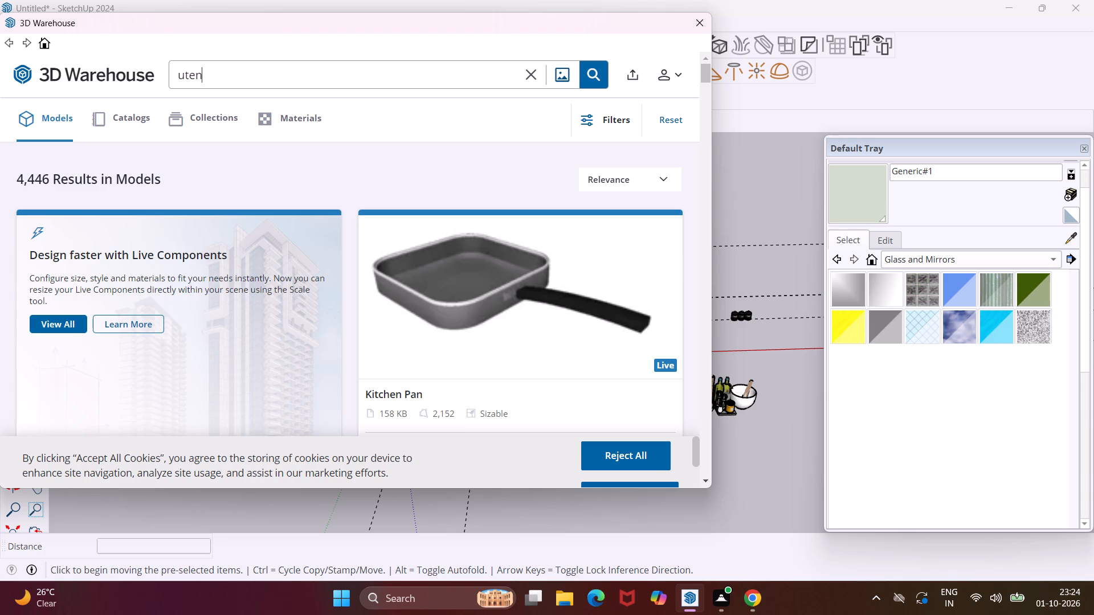
key("s")
type("ils")
key("Return")
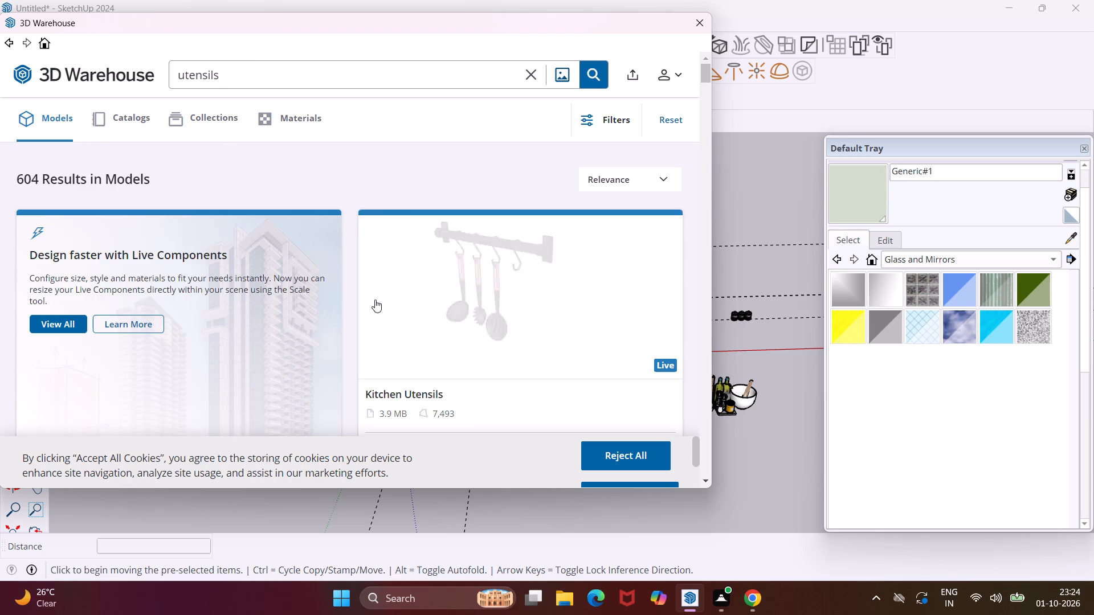
Look through the utensils models in the 3D Warehouse for a suitable kitchen set.
scroll(375, 300, "down", 6)
scroll(311, 282, "down", 10)
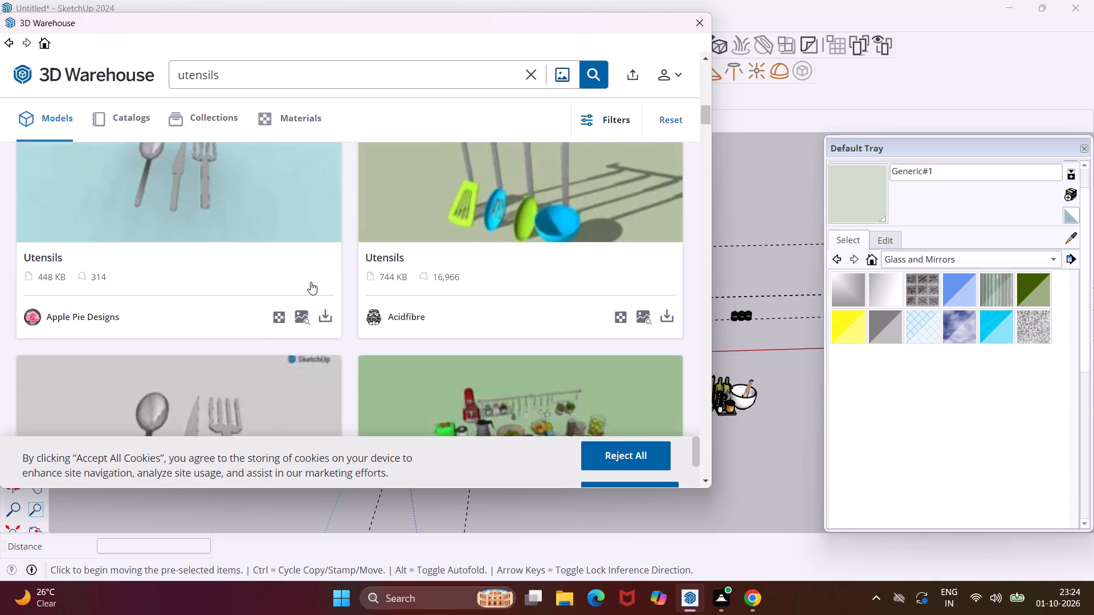
scroll(311, 282, "down", 17)
scroll(318, 278, "down", 7)
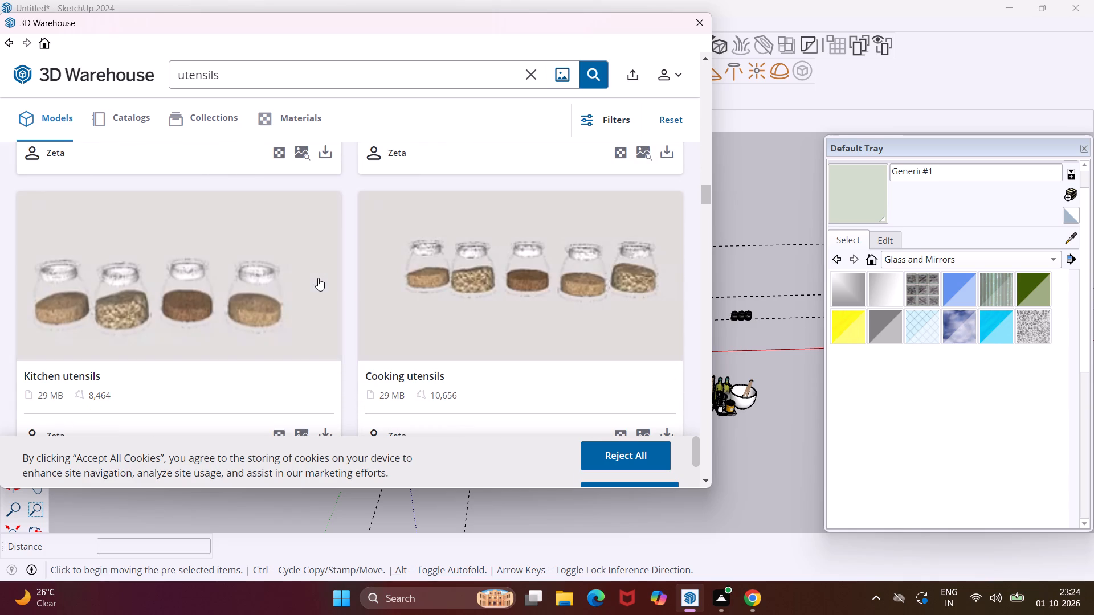
scroll(318, 278, "down", 3)
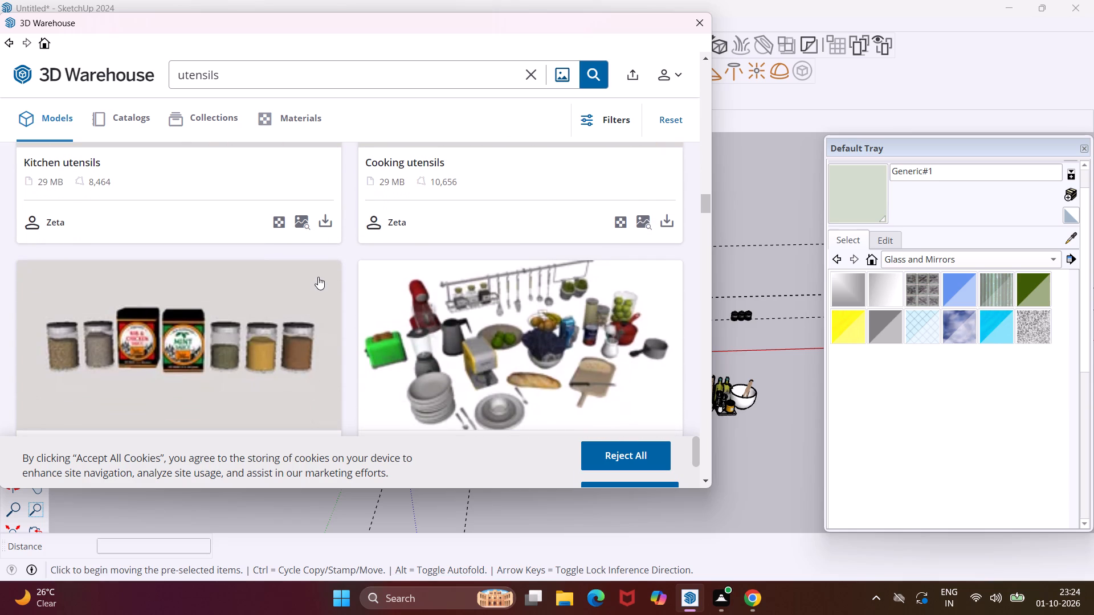
scroll(303, 281, "down", 11)
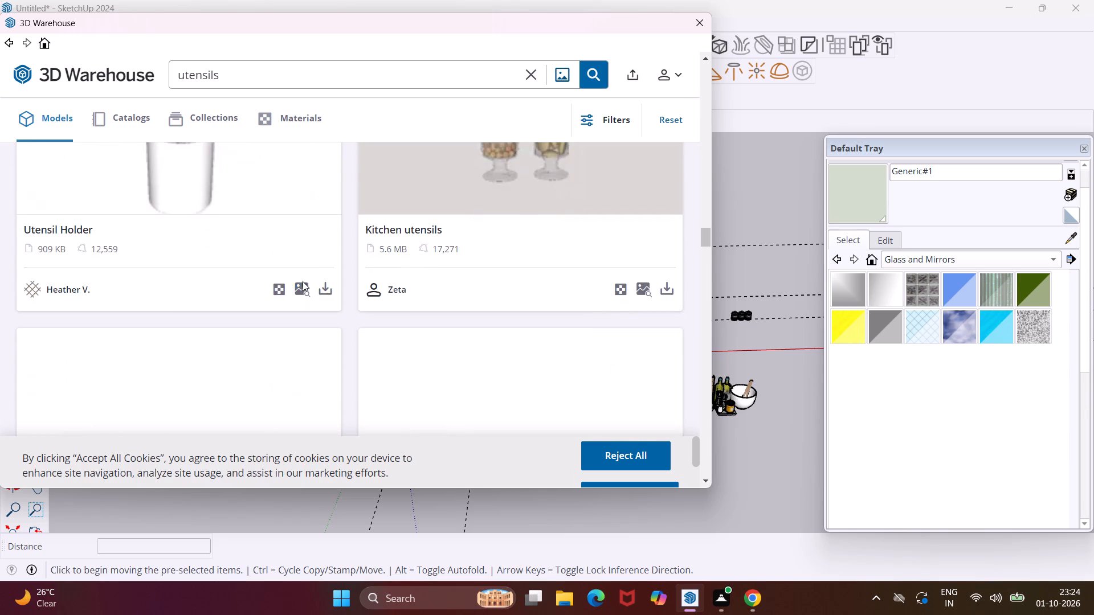
scroll(302, 282, "up", 3)
scroll(302, 282, "down", 7)
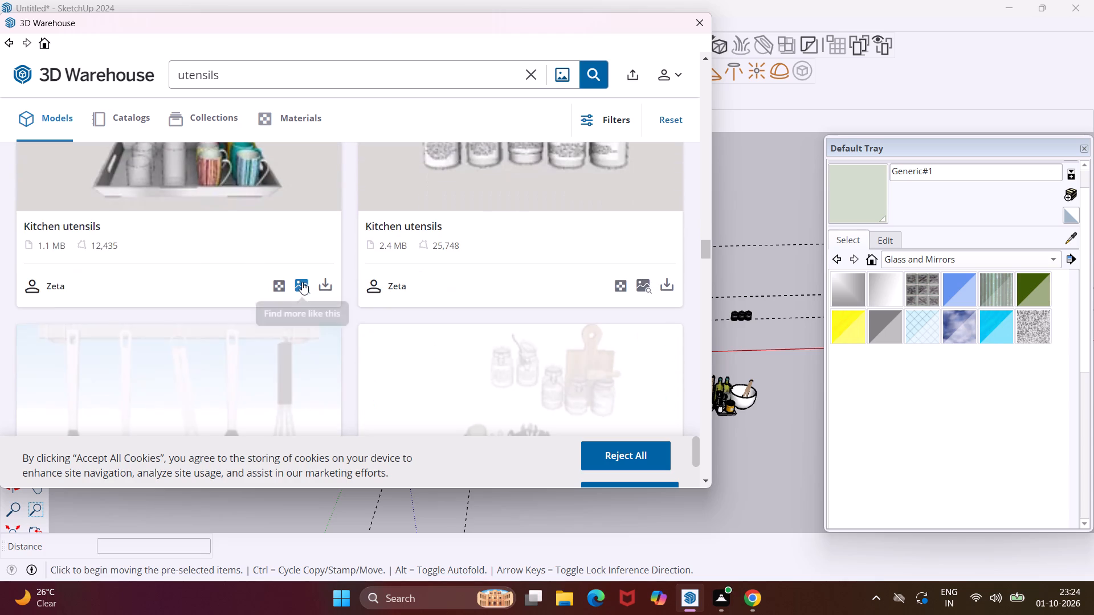
scroll(302, 282, "down", 12)
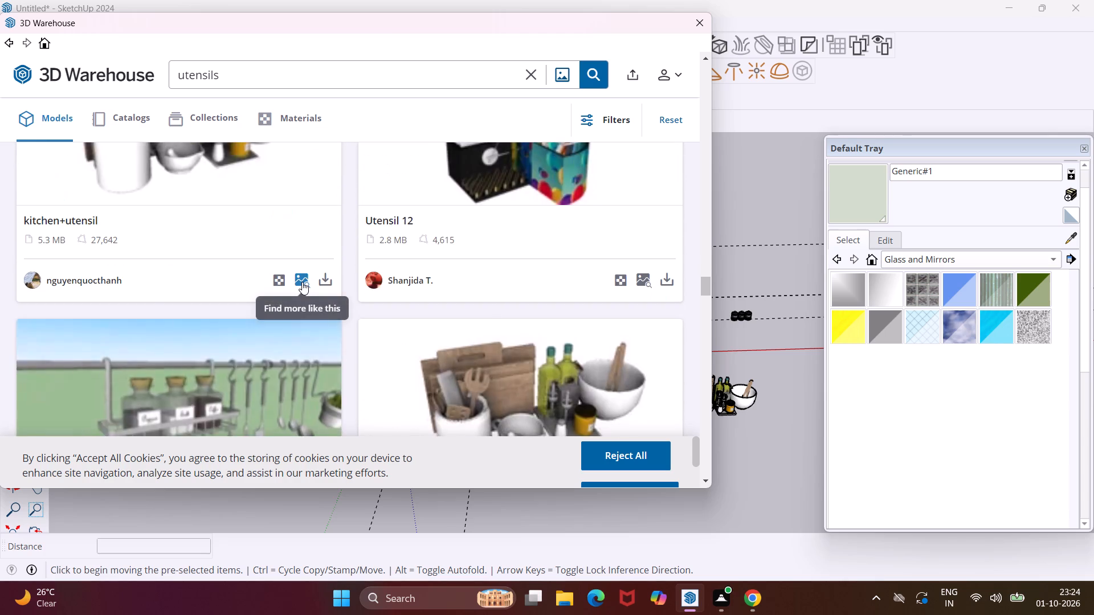
scroll(302, 282, "down", 16)
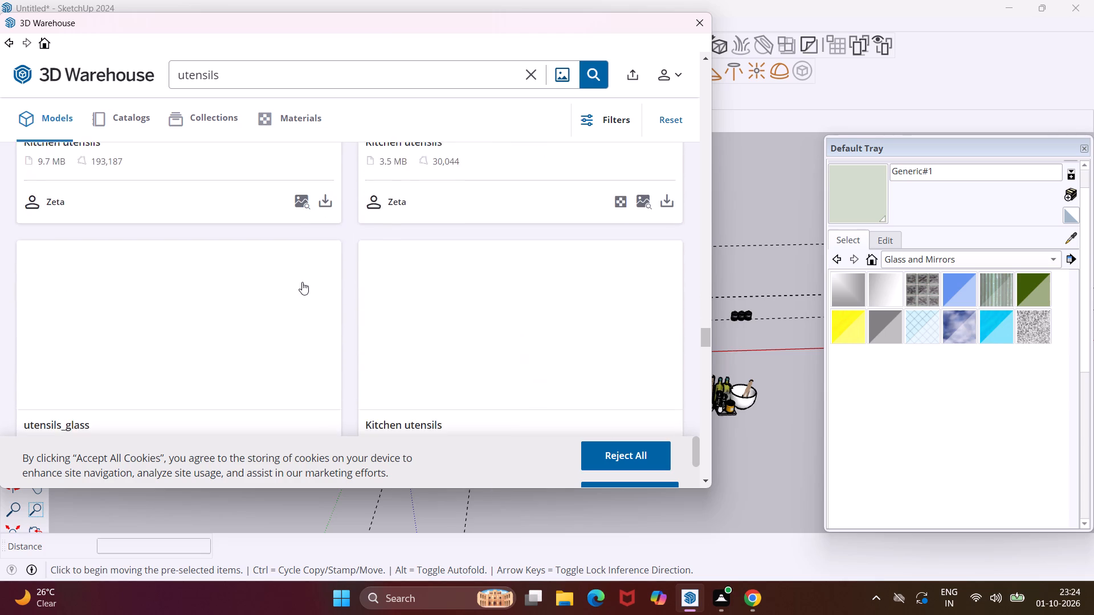
scroll(302, 282, "down", 8)
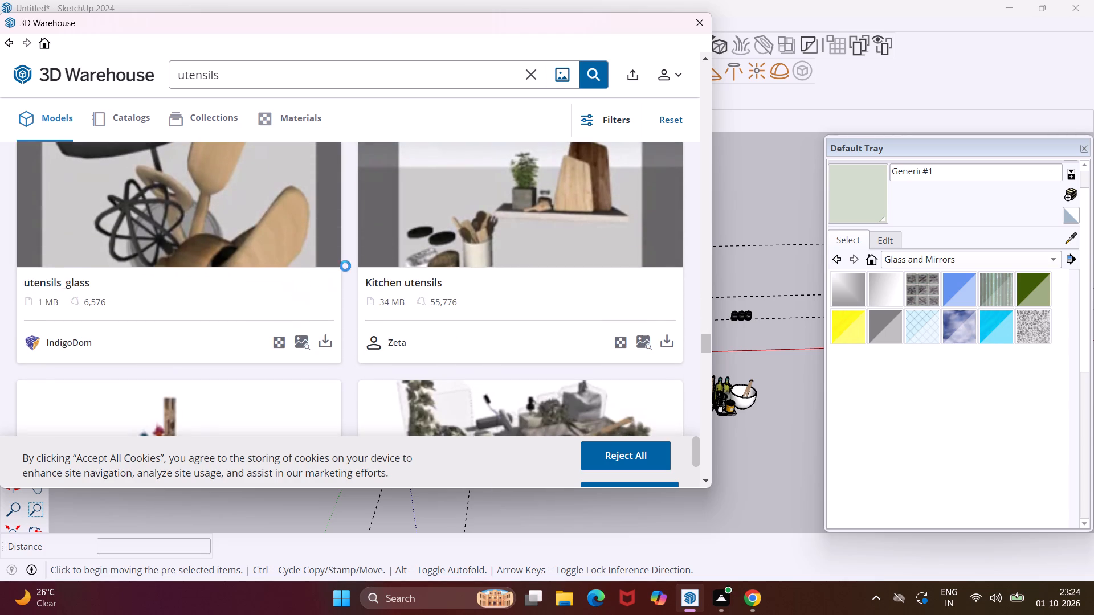
scroll(341, 259, "up", 2)
left_click(697, 25)
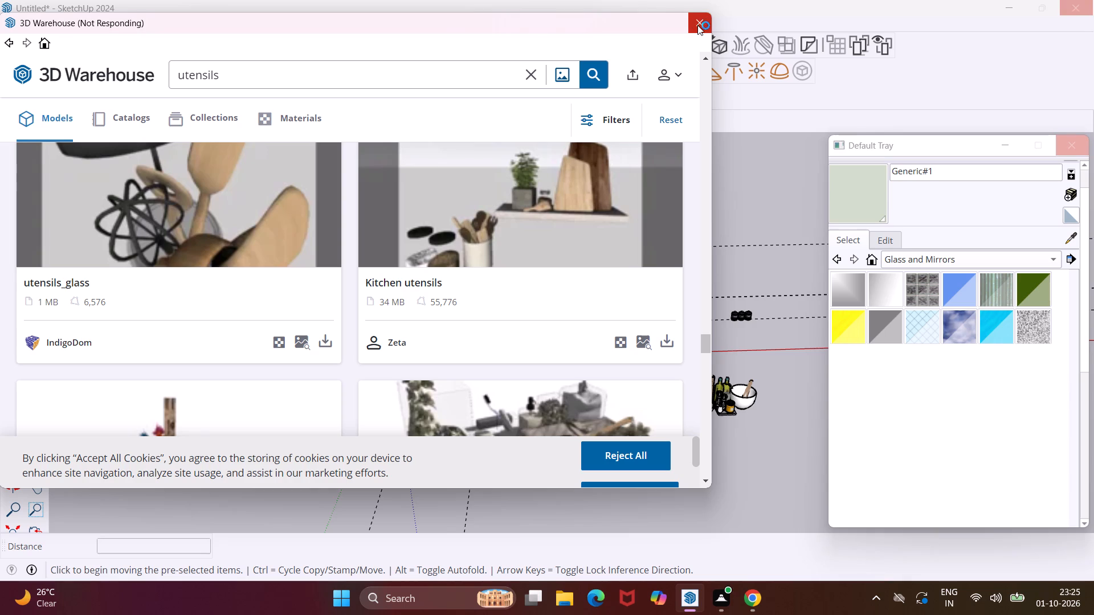
scroll(525, 259, "down", 3)
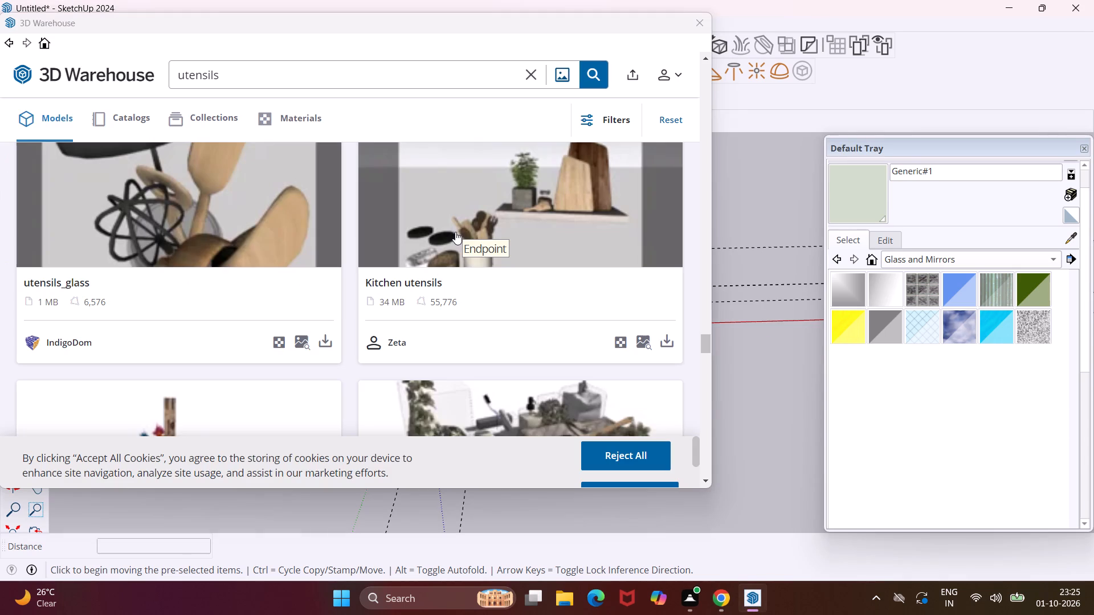
Save the model as "kitchen" in the Documents folder as a SketchUp model (*.skp).
key("ctrl+s")
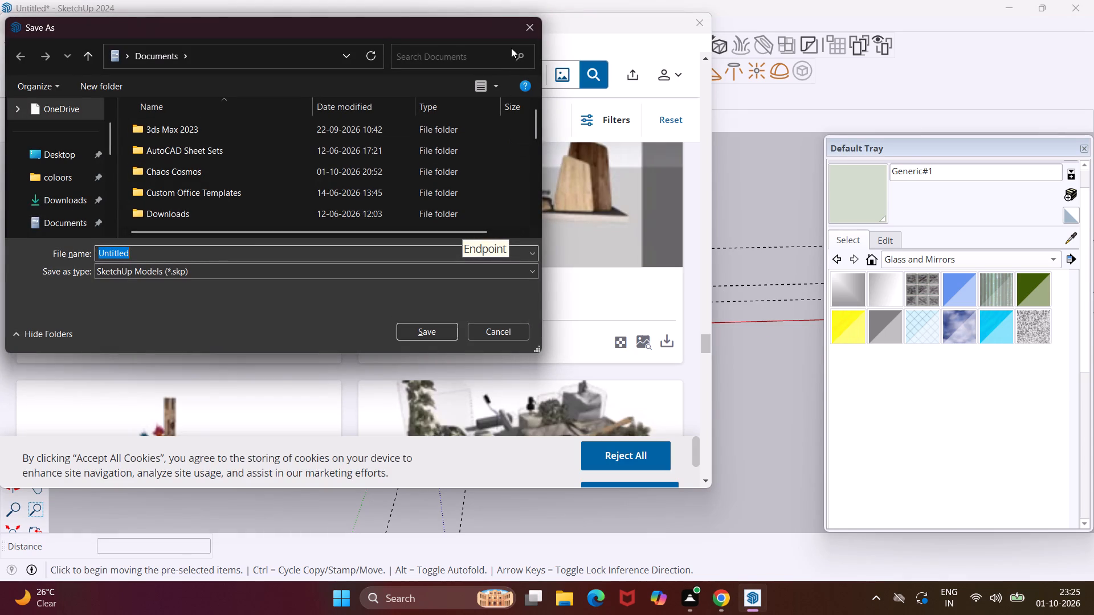
left_click(215, 250)
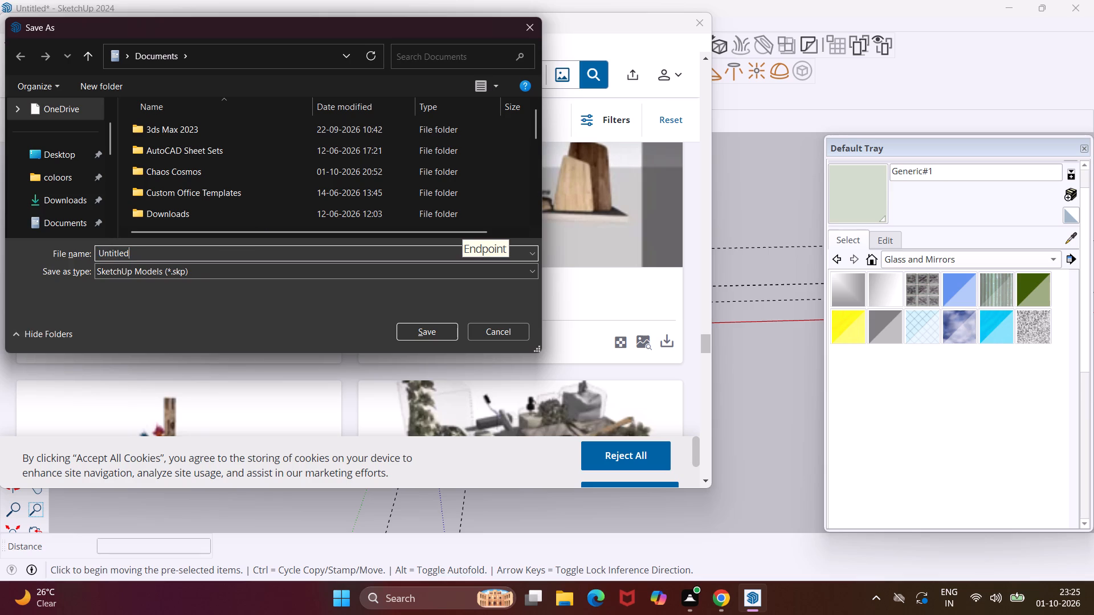
key("BackSpace")
key("BackSpace")
key("BackSpace")
key("BackSpace")
key("BackSpace")
key("BackSpace")
key("BackSpace")
key("BackSpace")
key("BackSpace")
key("BackSpace")
key("BackSpace")
key("BackSpace")
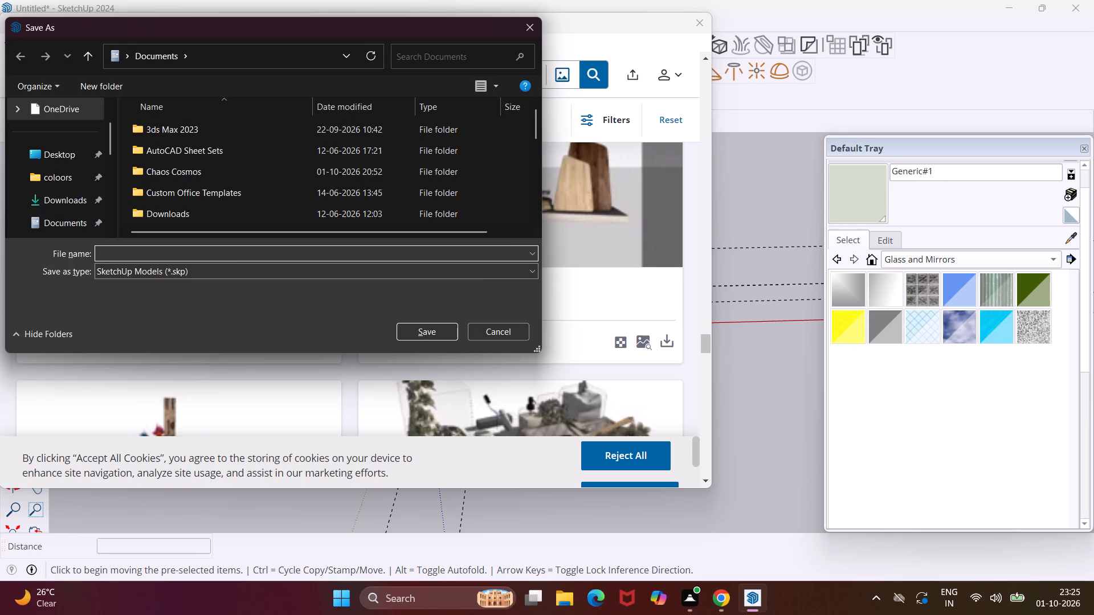
type("ki")
key("t")
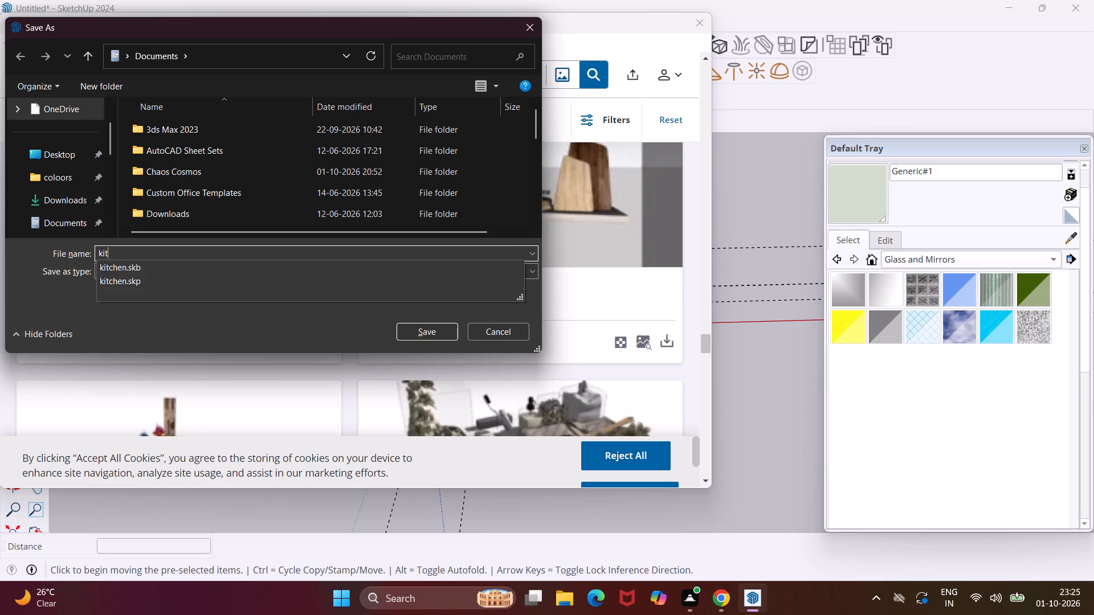
key("c")
type("he")
key("n")
left_click(416, 329)
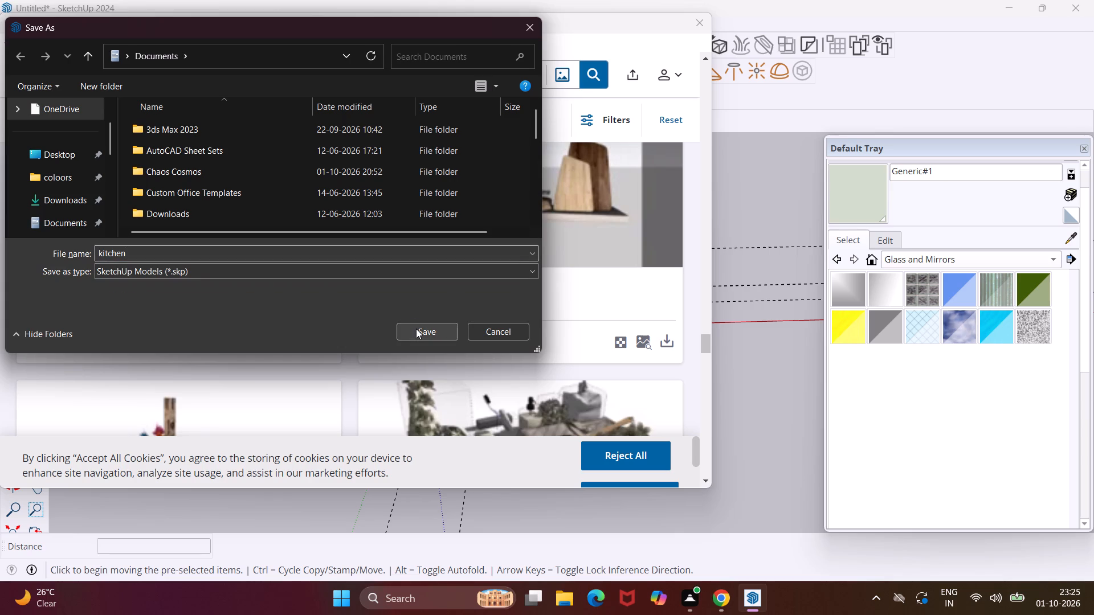
left_click(577, 299)
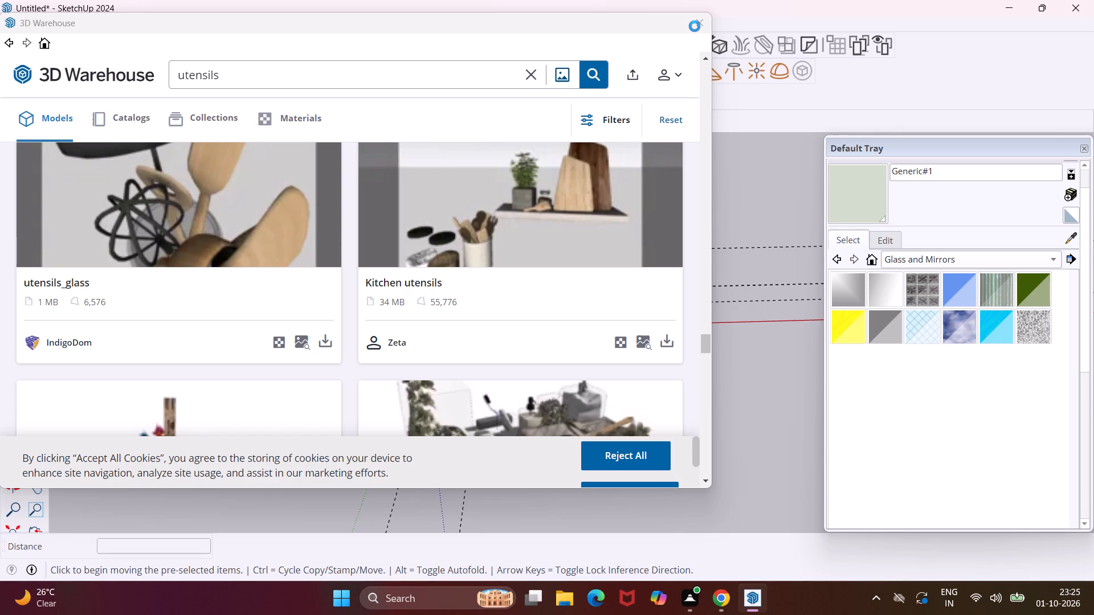
Look further through the "utensils" search results for kitchen decor that suits the open shelves.
scroll(418, 209, "down", 5)
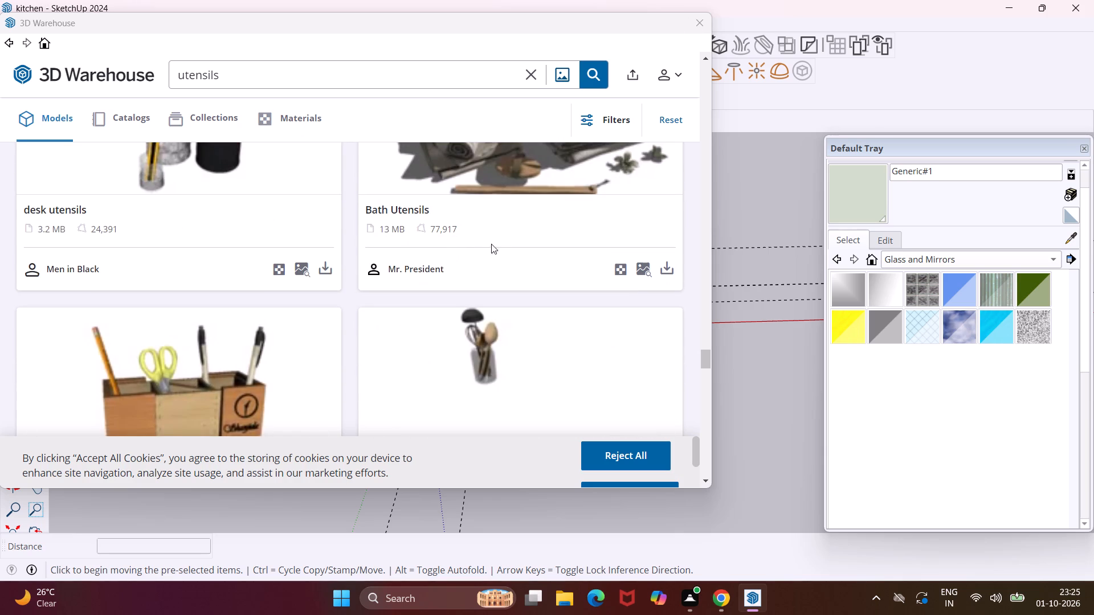
scroll(544, 281, "down", 9)
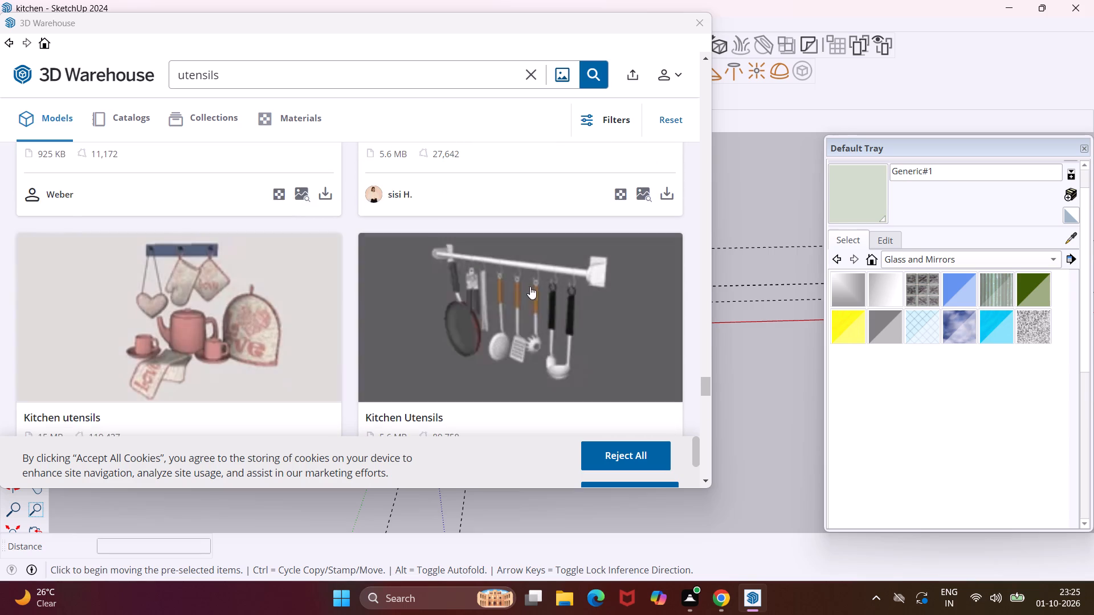
scroll(513, 296, "down", 12)
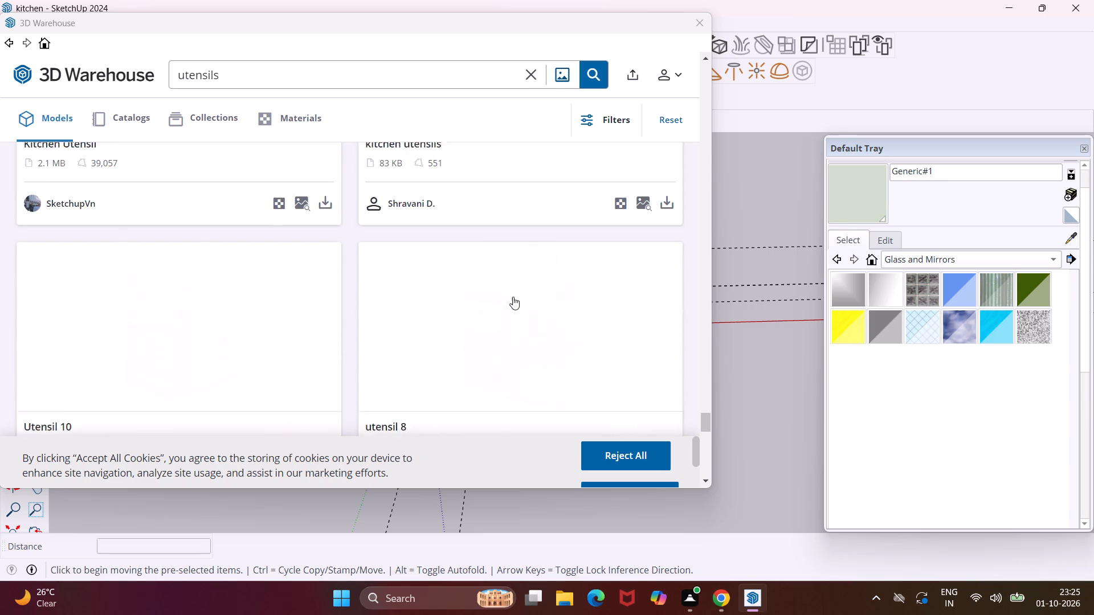
scroll(512, 297, "down", 9)
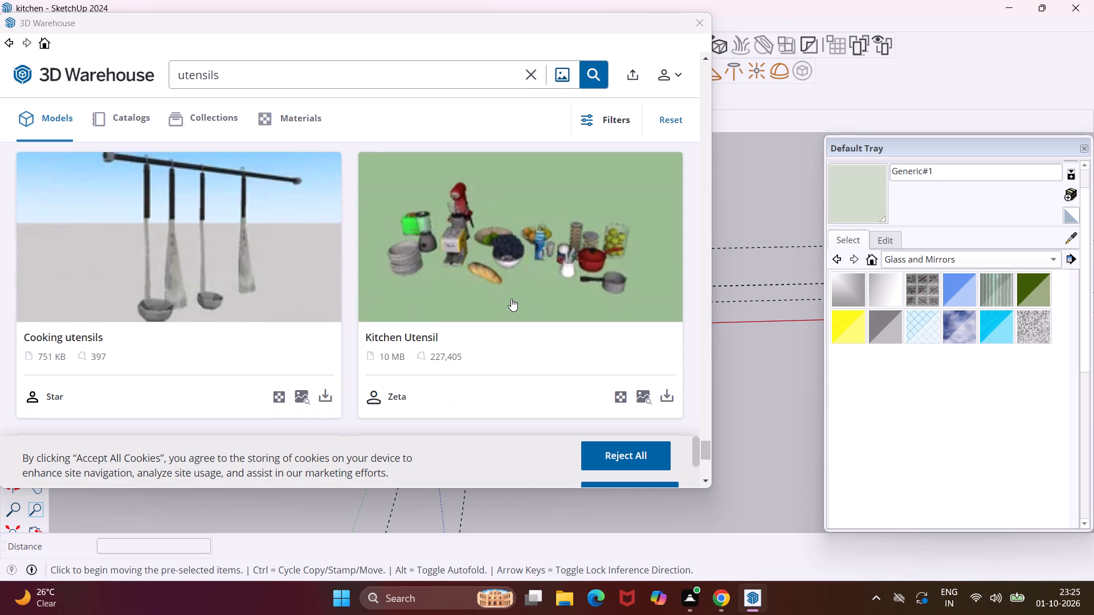
scroll(511, 298, "down", 5)
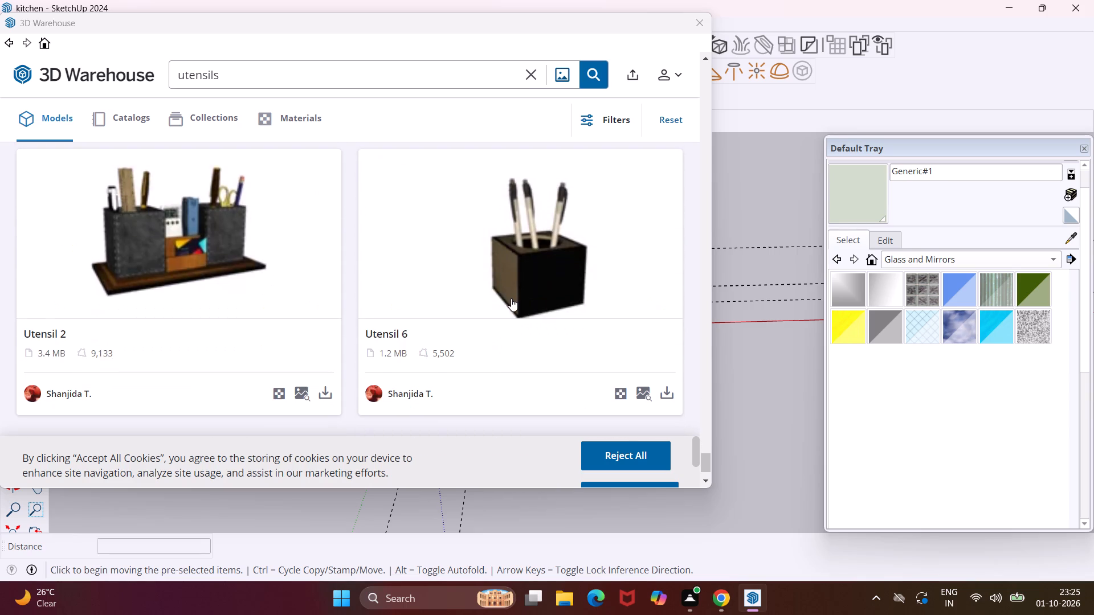
scroll(511, 298, "down", 4)
Load more "utensils" results and look through them for another pot, jar or utensil model.
left_click(354, 402)
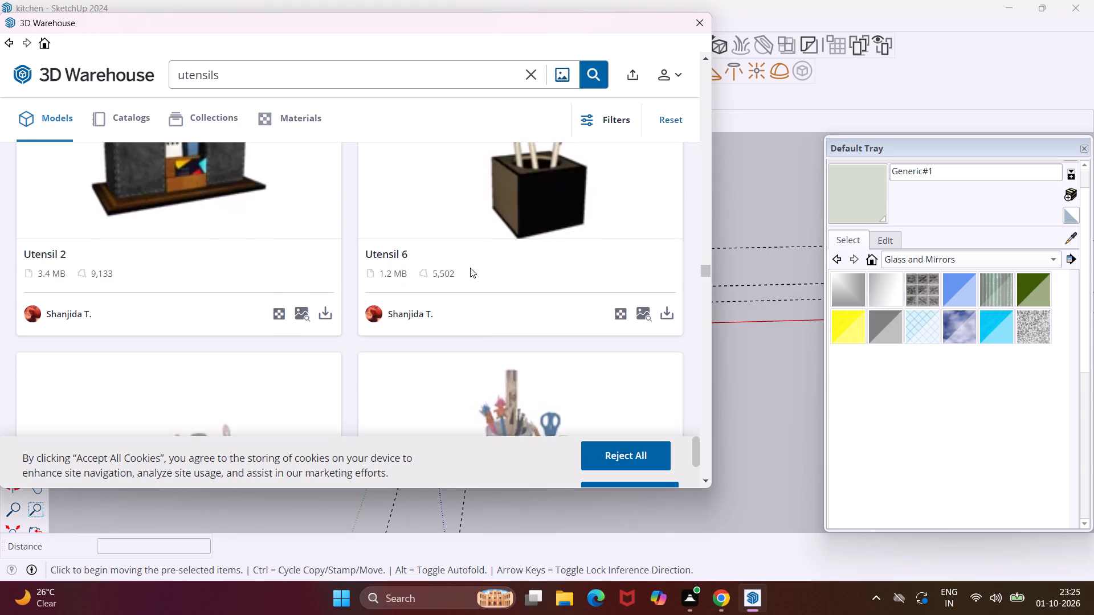
scroll(470, 268, "down", 10)
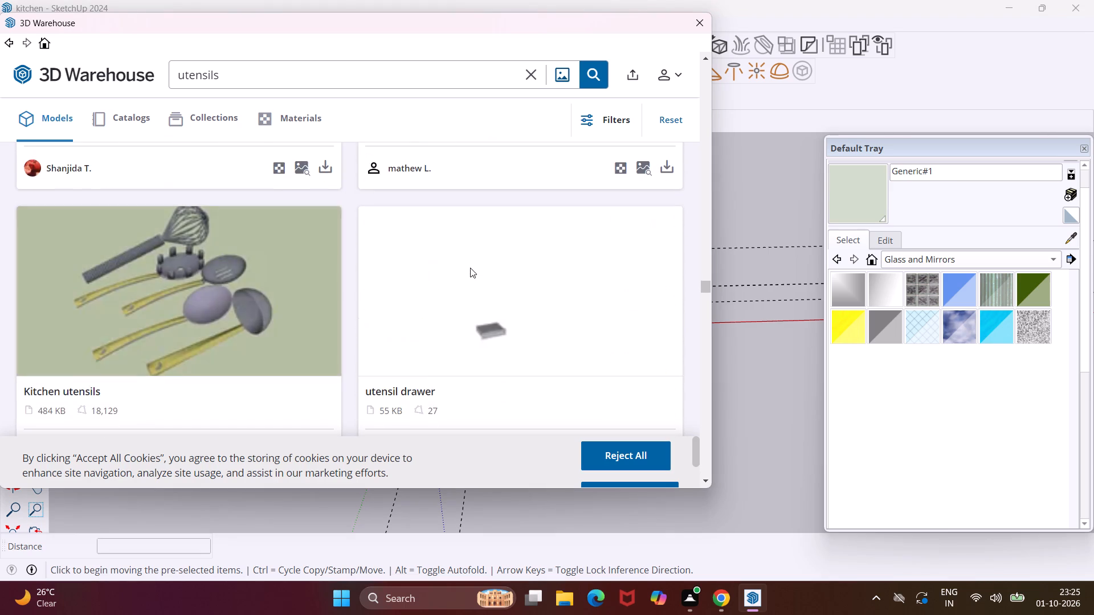
scroll(470, 268, "down", 14)
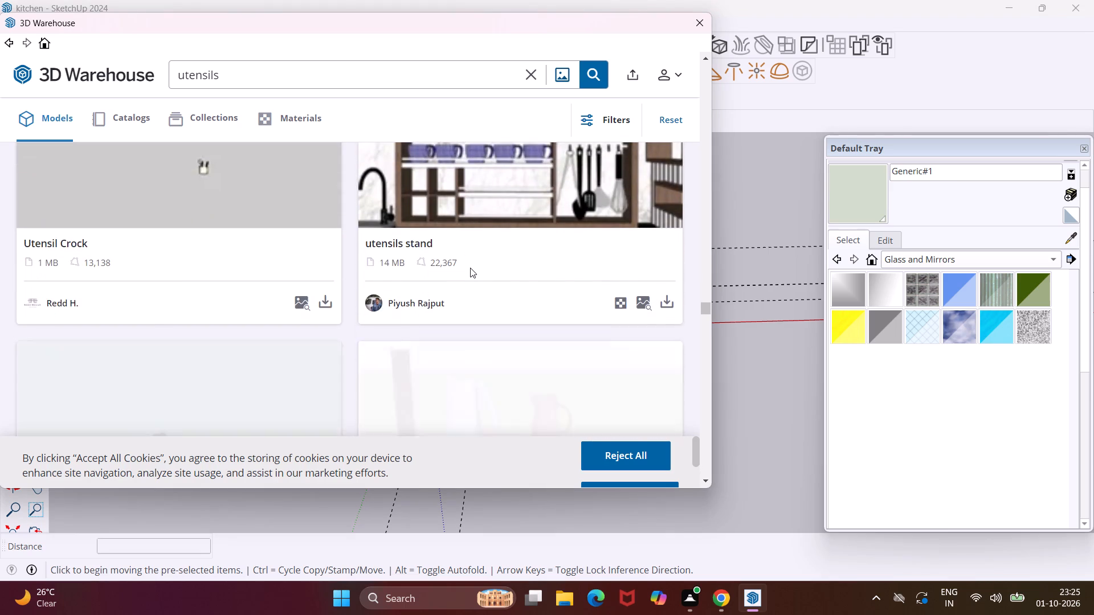
scroll(470, 268, "down", 8)
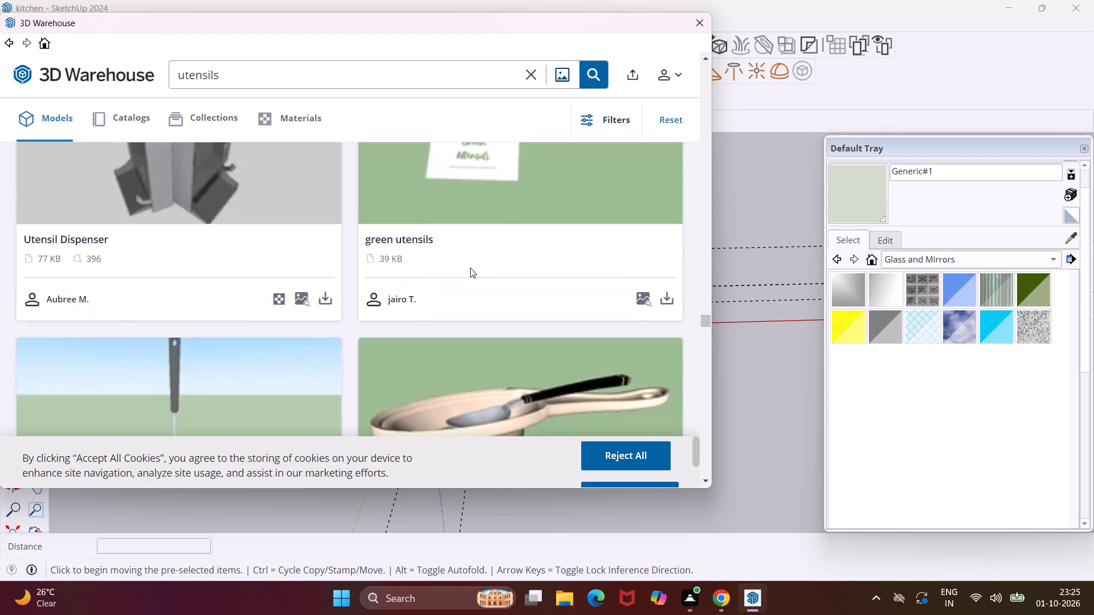
scroll(470, 268, "down", 14)
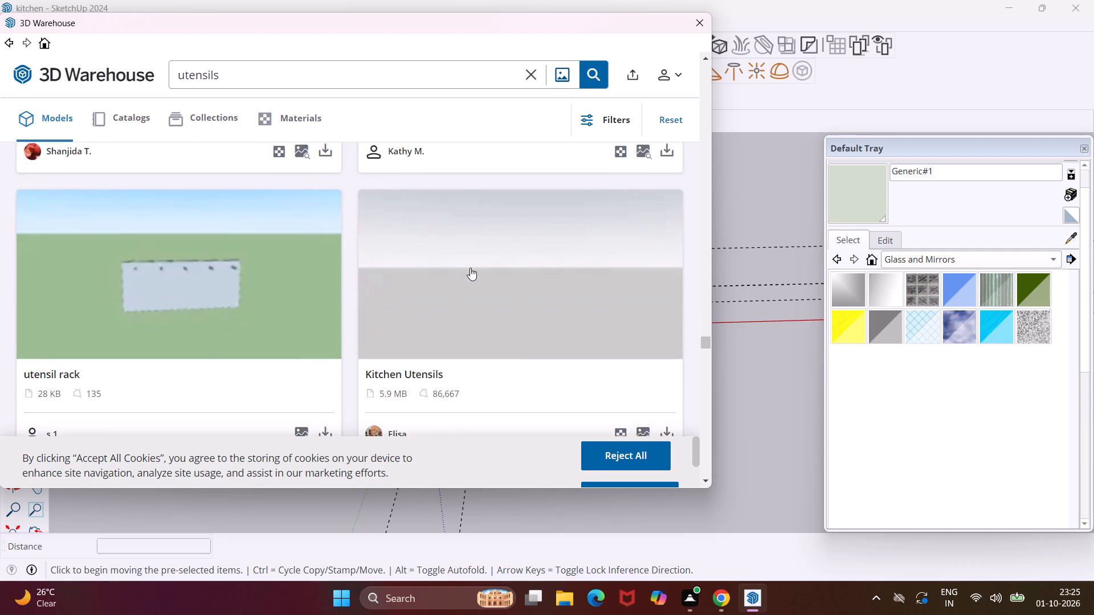
scroll(470, 268, "down", 16)
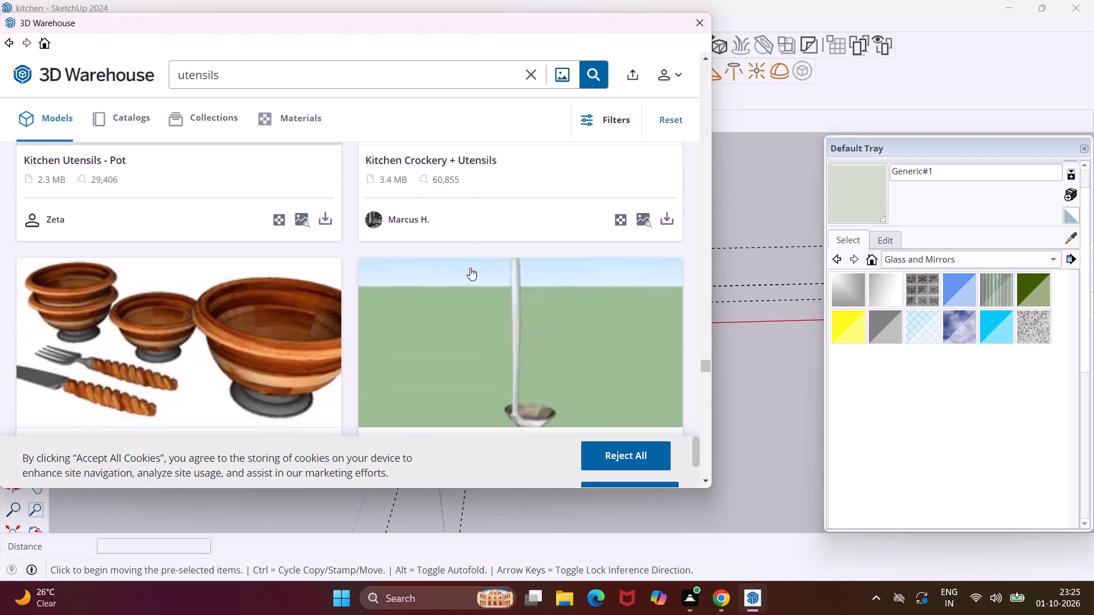
scroll(468, 268, "down", 14)
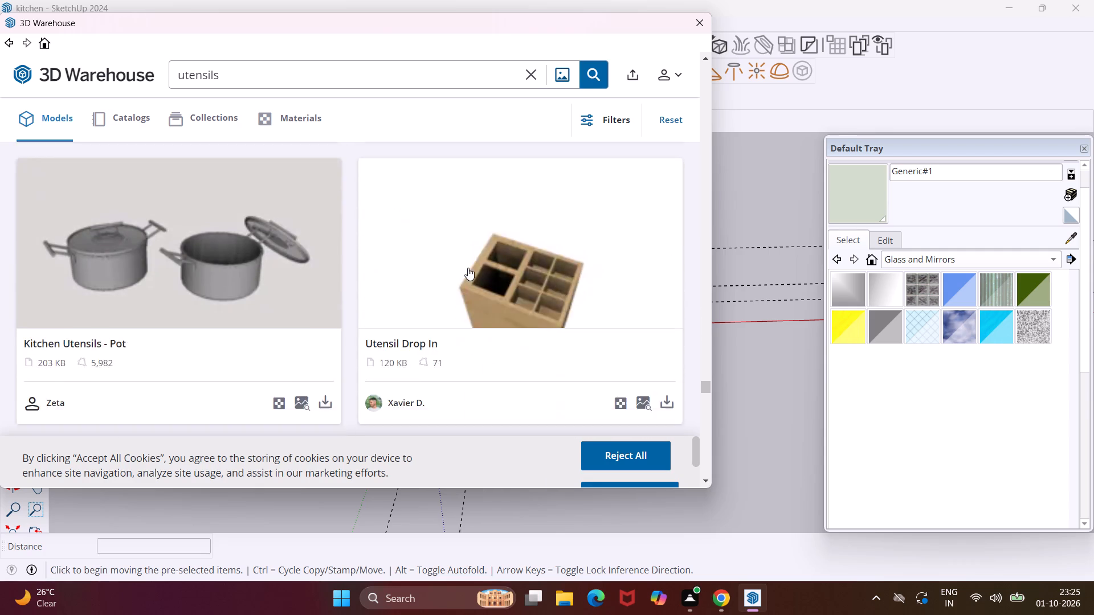
scroll(468, 268, "down", 14)
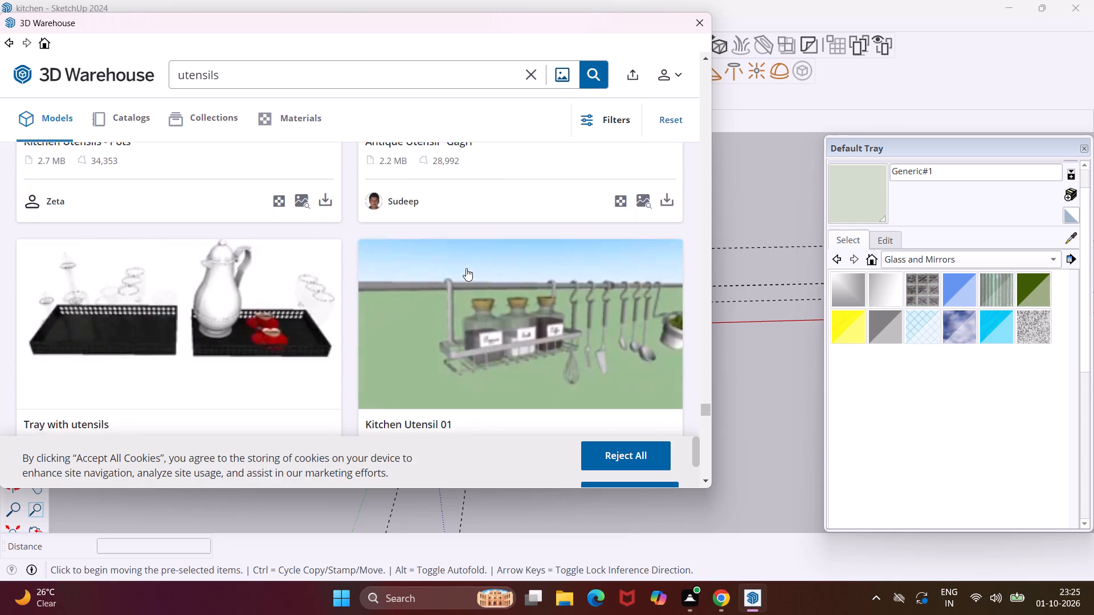
scroll(466, 268, "down", 3)
scroll(466, 268, "up", 3)
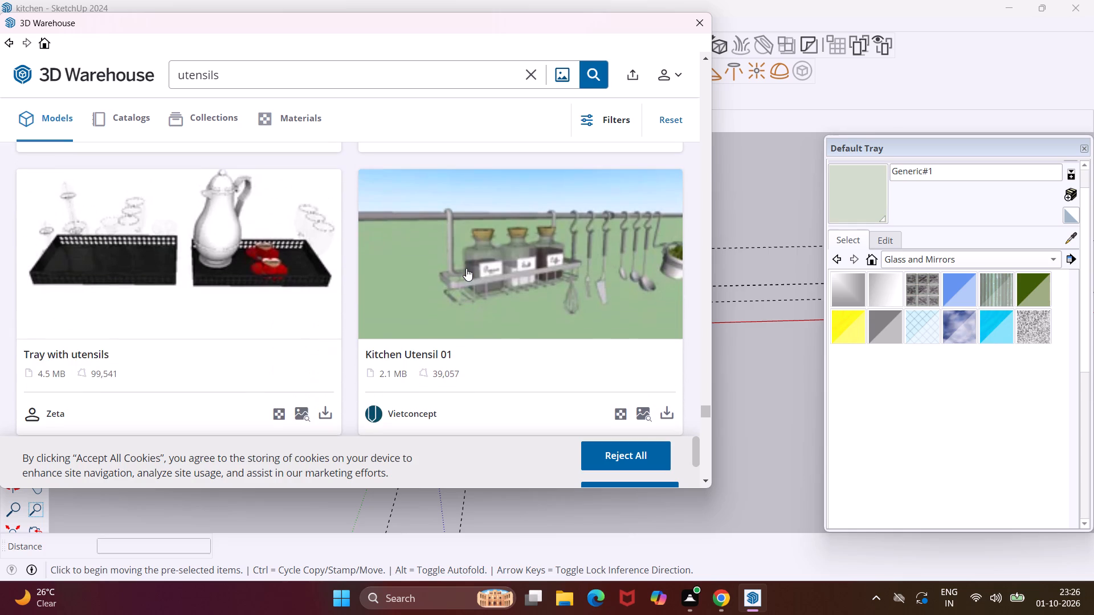
scroll(466, 268, "down", 12)
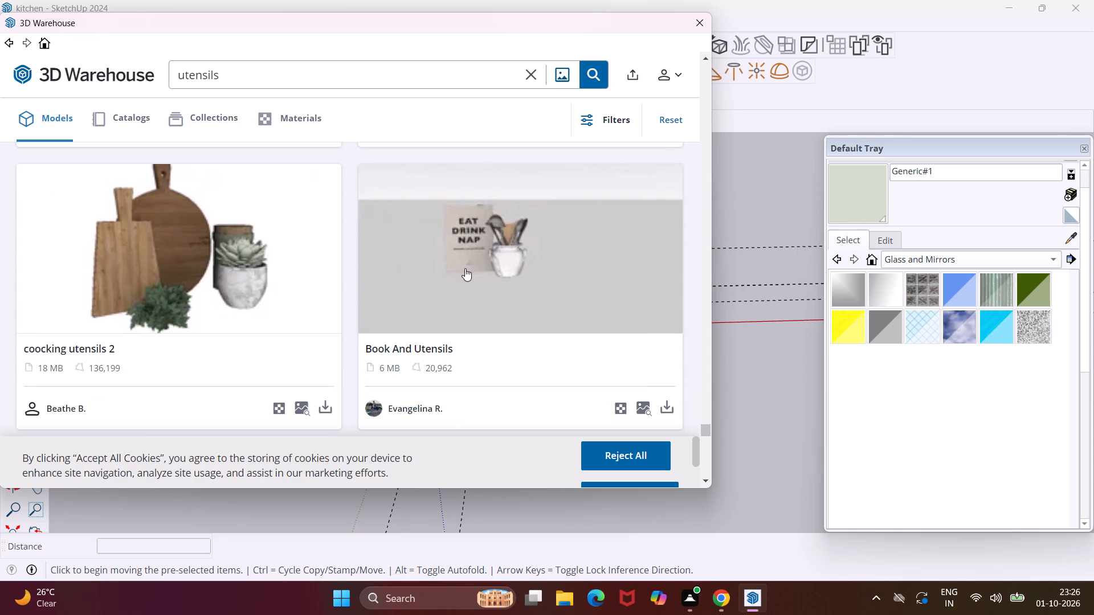
scroll(465, 268, "down", 13)
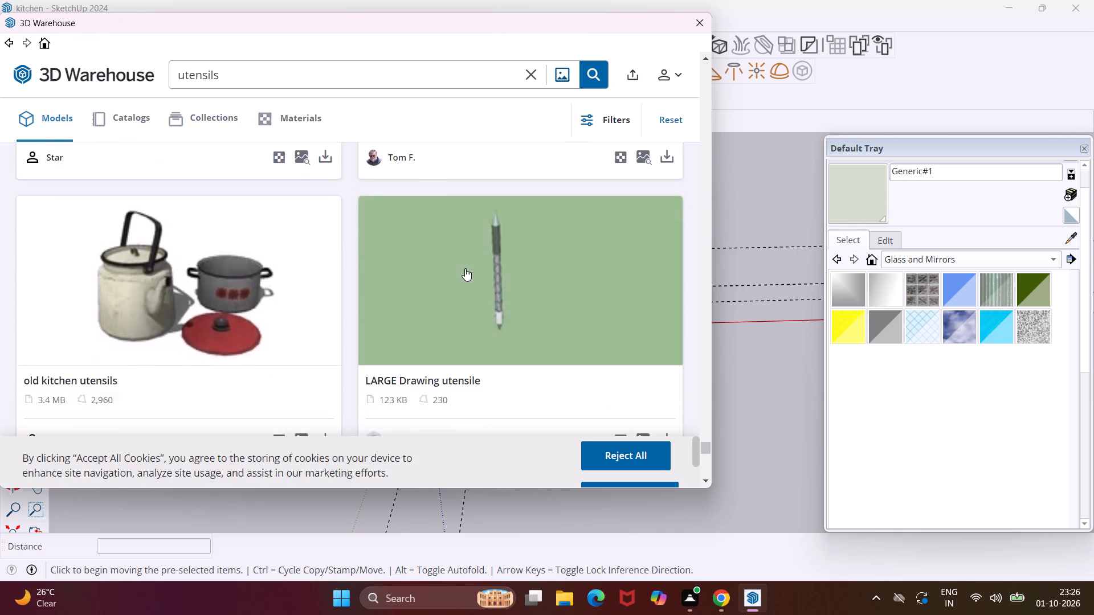
scroll(465, 268, "down", 5)
scroll(465, 268, "up", 4)
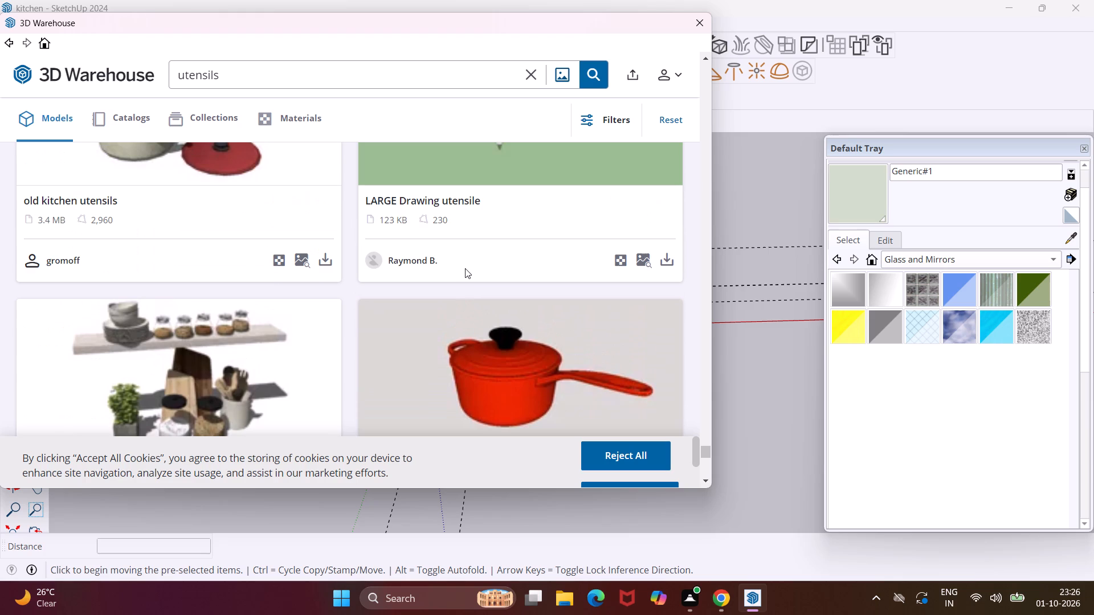
scroll(465, 268, "up", 1)
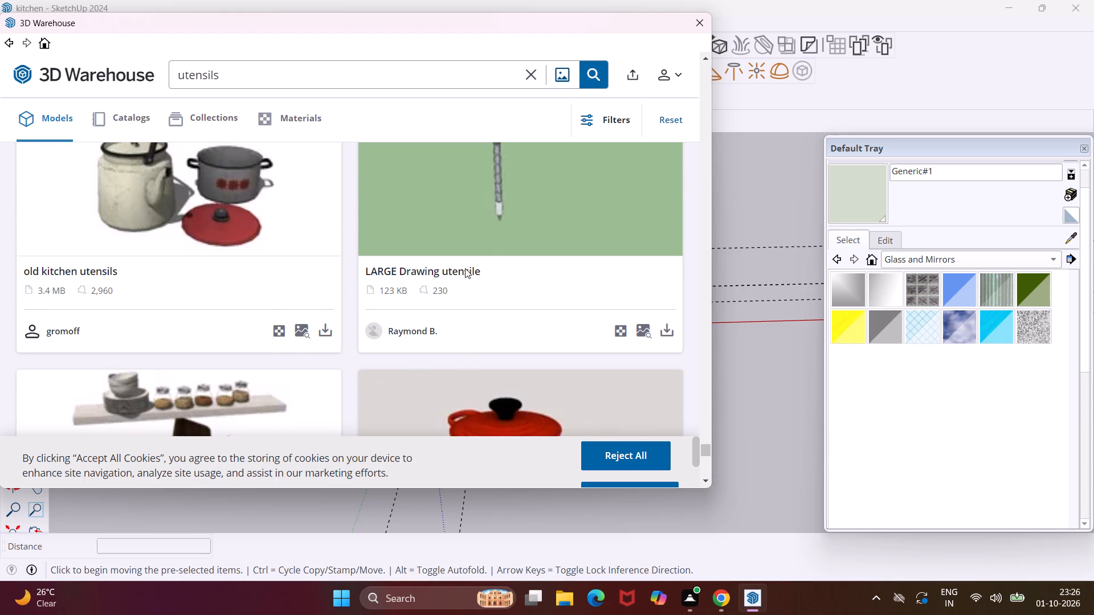
scroll(465, 268, "up", 1)
scroll(465, 268, "down", 9)
scroll(465, 268, "up", 1)
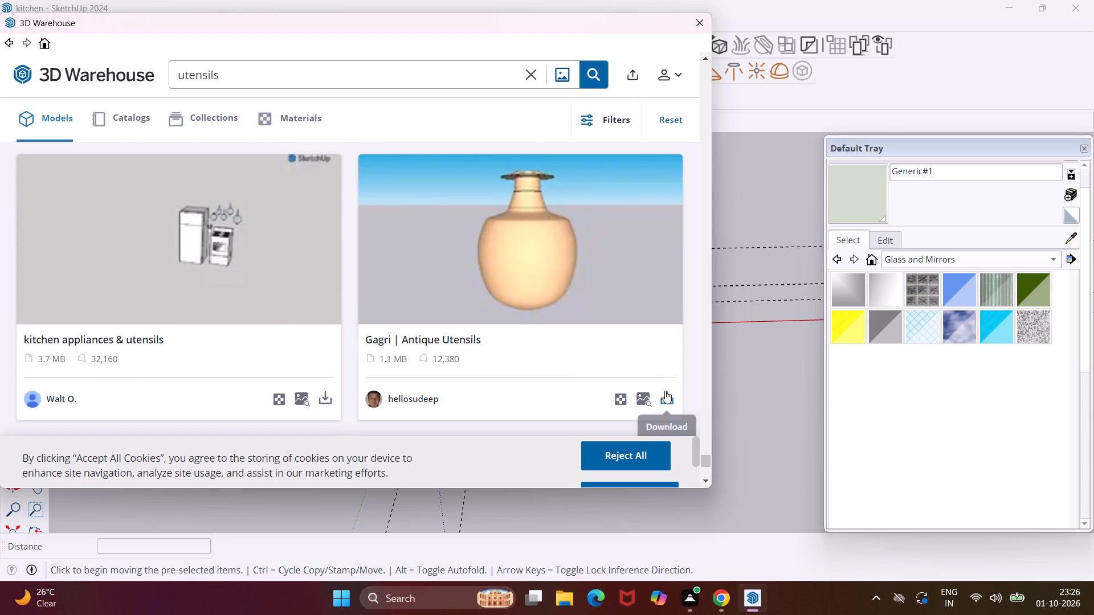
scroll(561, 356, "down", 7)
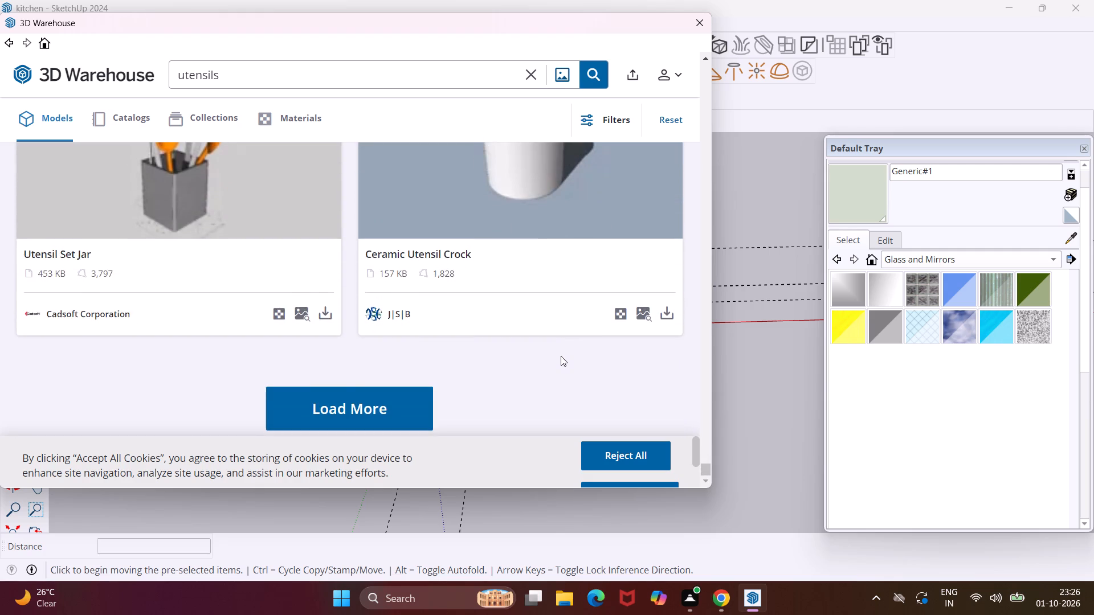
Load the 1.1 MB "Gagri | Antique Utensils" model and place it on the ground beside the kitchen's open front.
scroll(561, 356, "up", 6)
scroll(626, 361, "down", 1)
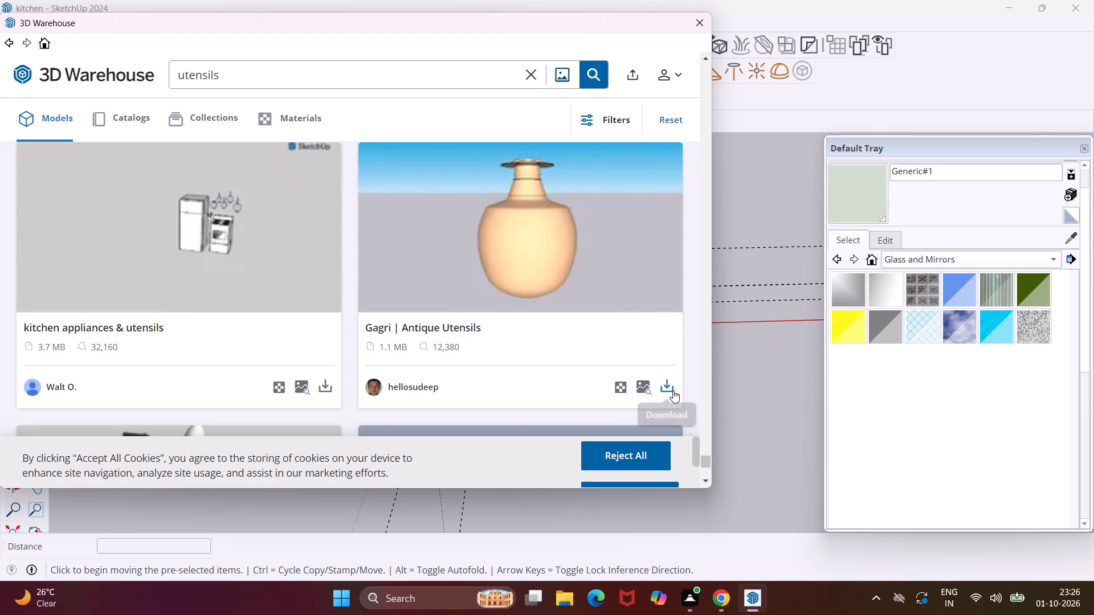
left_click(663, 385)
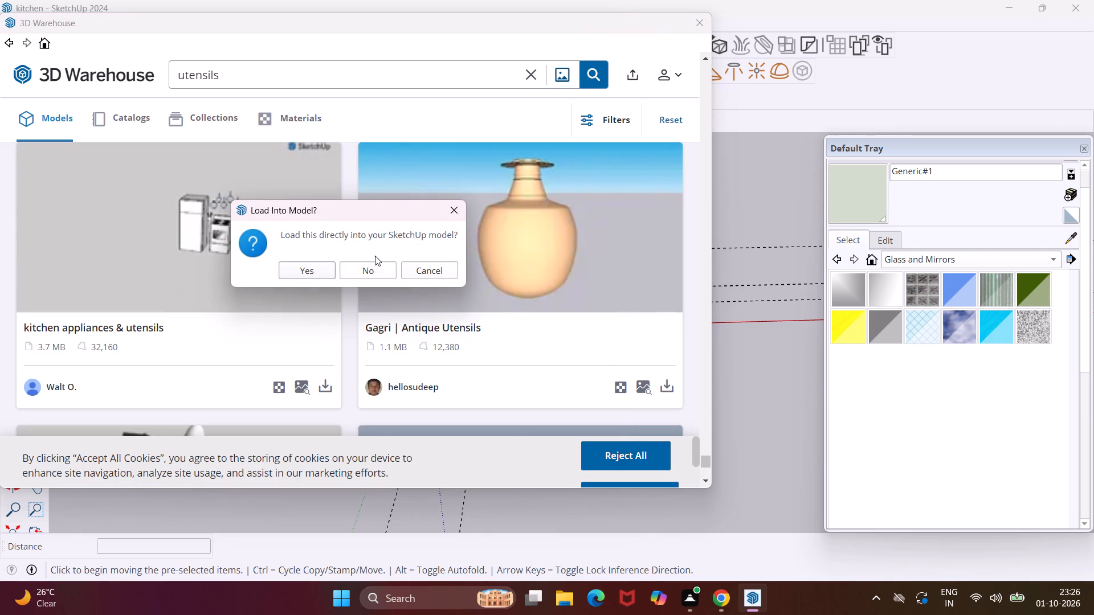
left_click(323, 266)
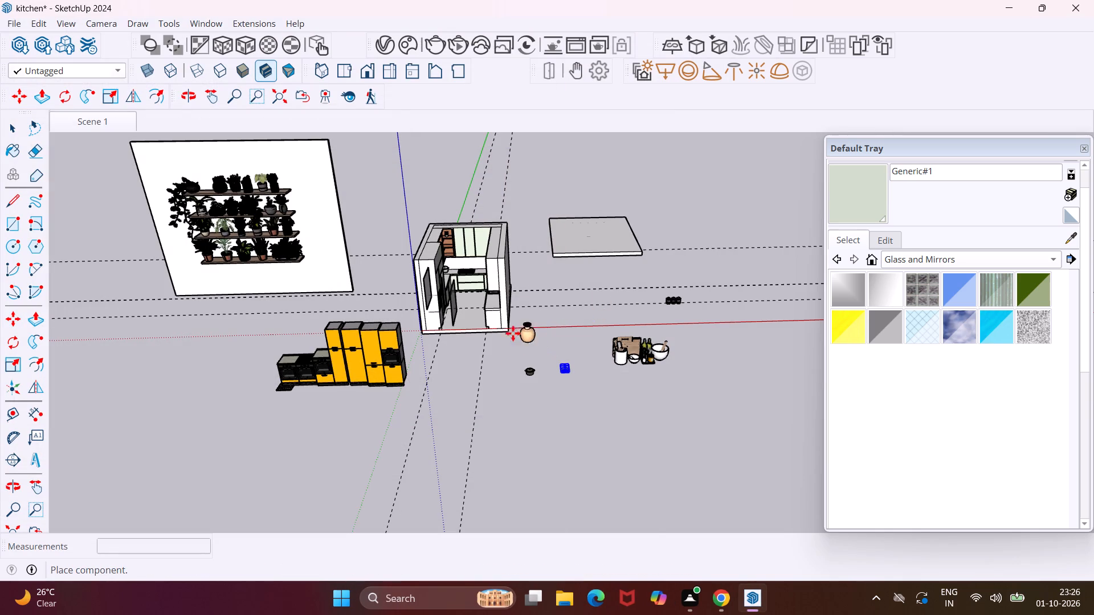
scroll(447, 257, "up", 8)
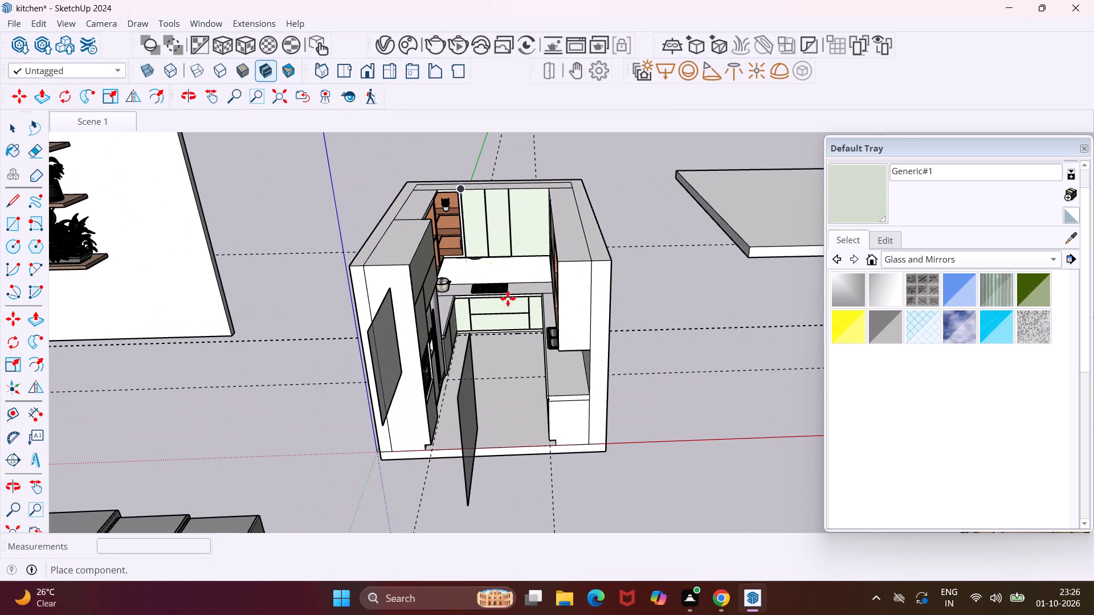
left_click(697, 464)
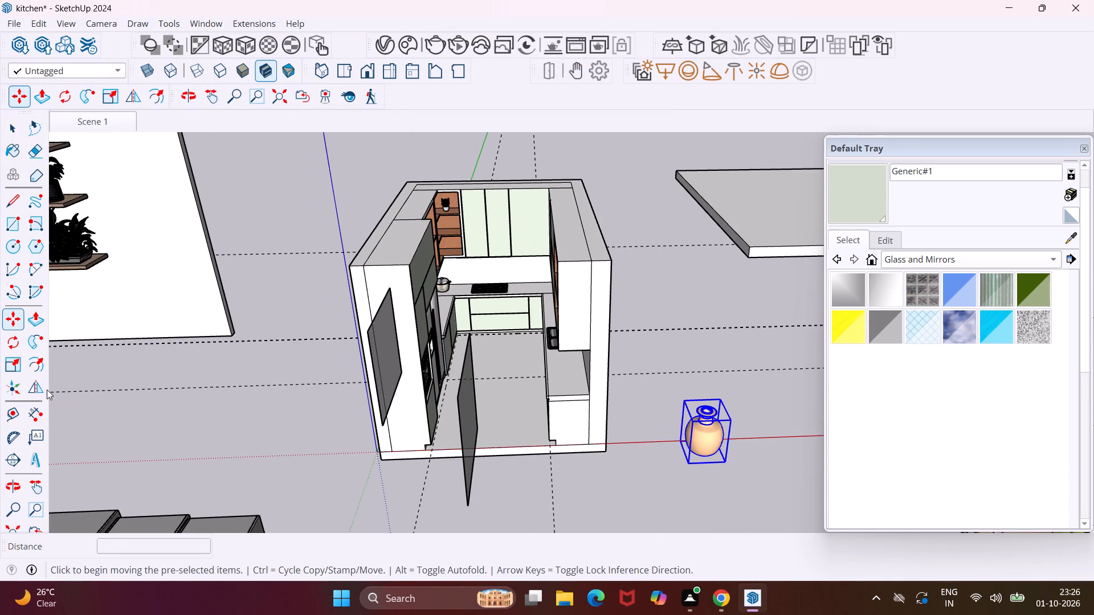
Scale the Gagri pot down uniformly to about 0.36.
left_click(21, 367)
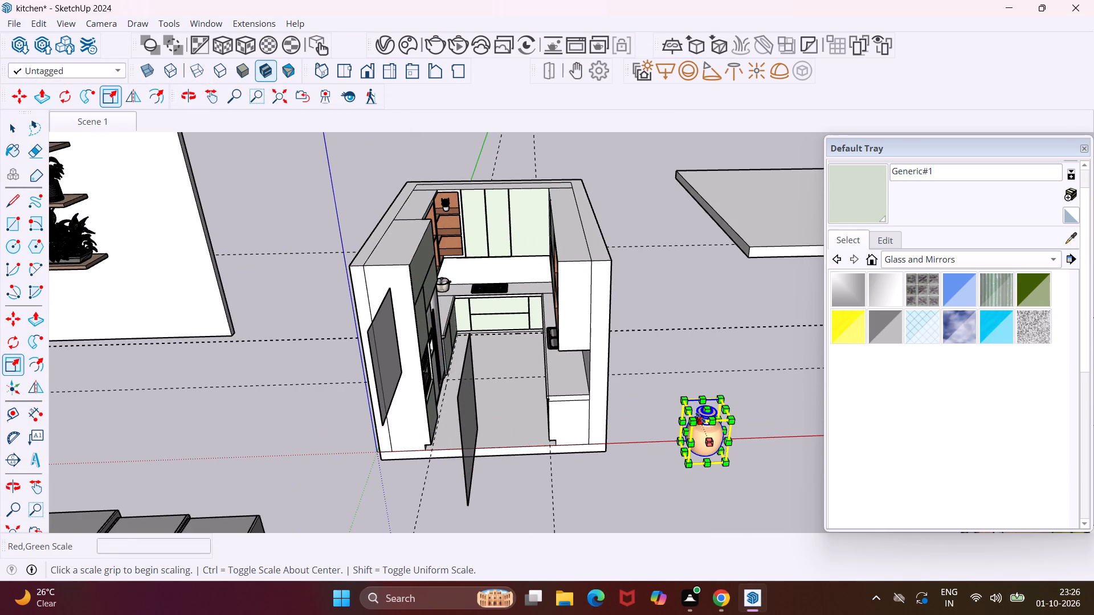
left_click(691, 423)
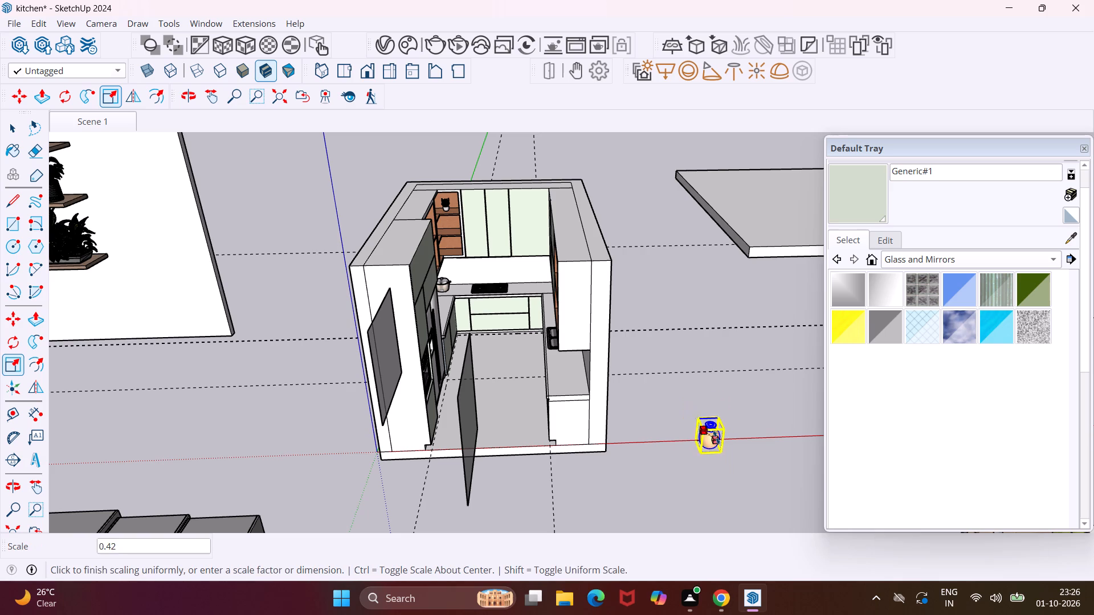
left_click(708, 434)
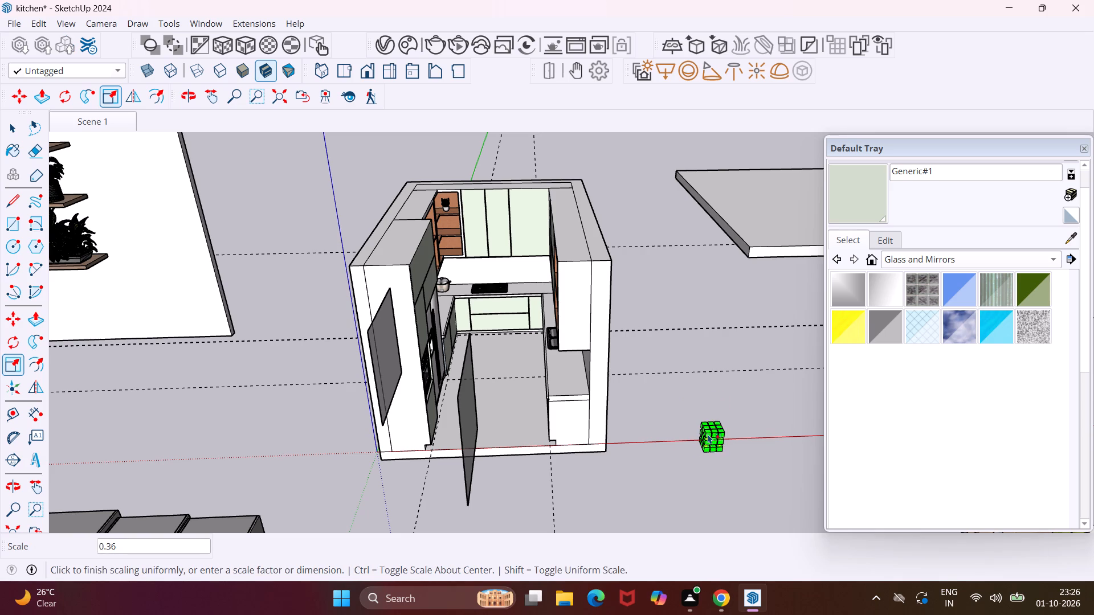
Move the Gagri pot by its bottom corner onto the open wooden corner shelf above the rice cooker.
key("m")
scroll(713, 448, "up", 8)
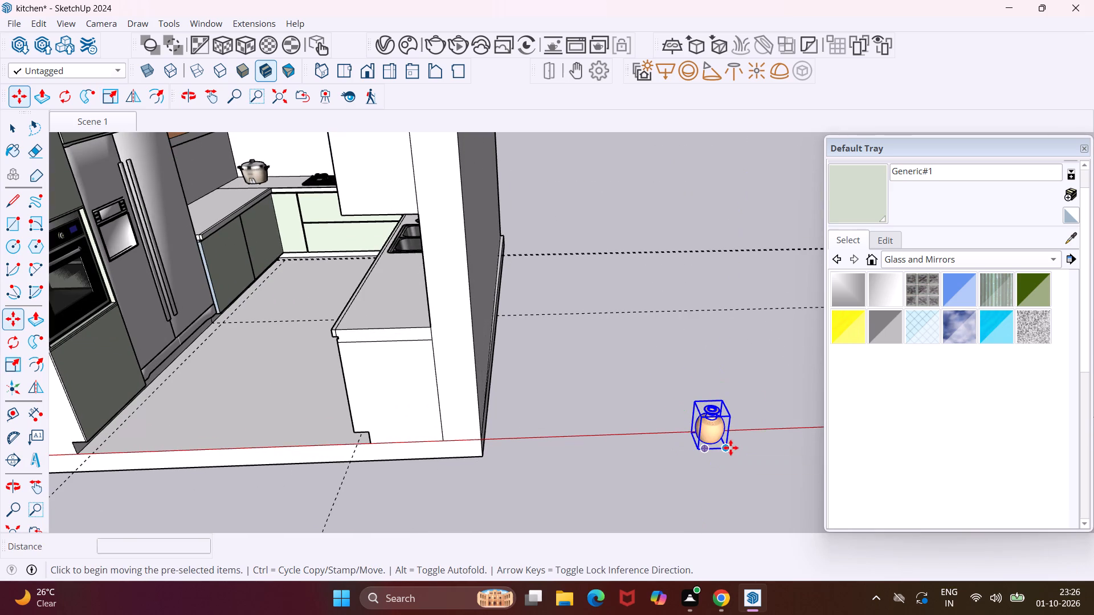
left_click(729, 448)
scroll(716, 448, "down", 6)
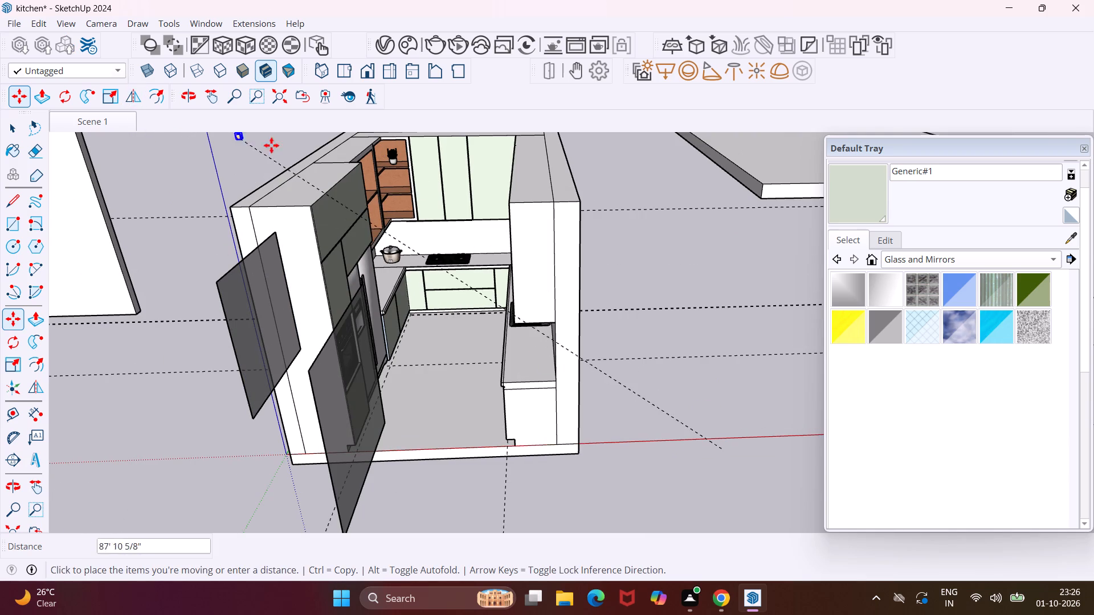
scroll(400, 182, "up", 11)
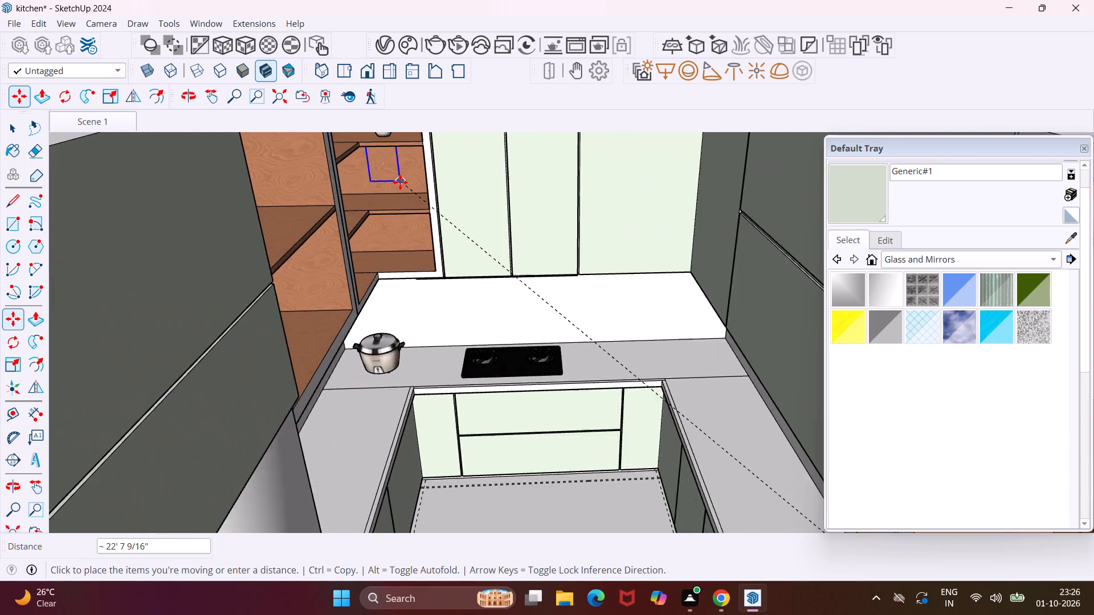
scroll(400, 182, "up", 4)
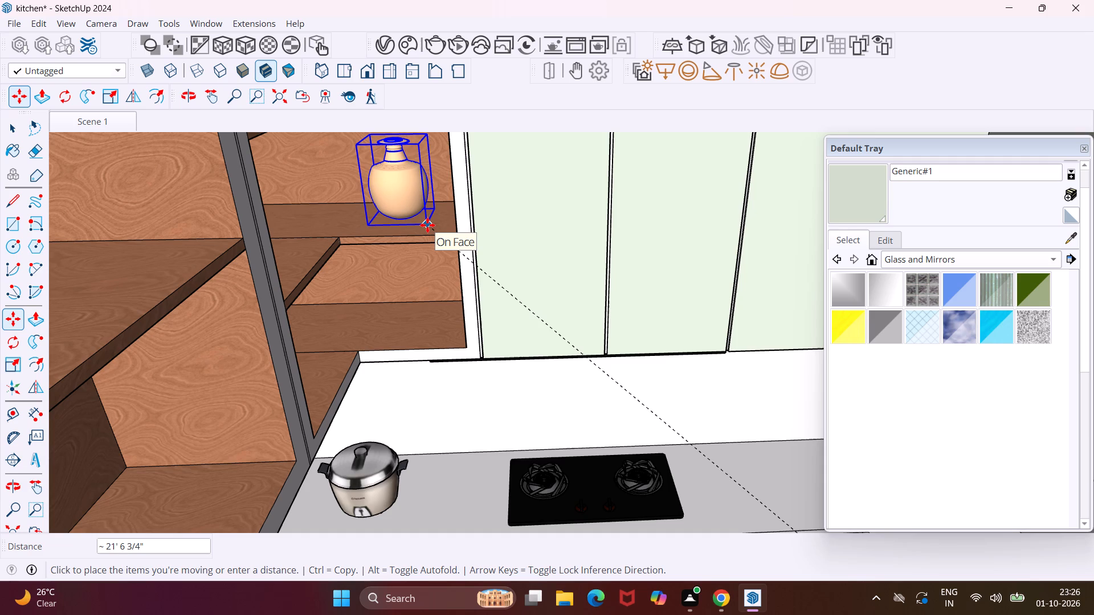
left_click(427, 225)
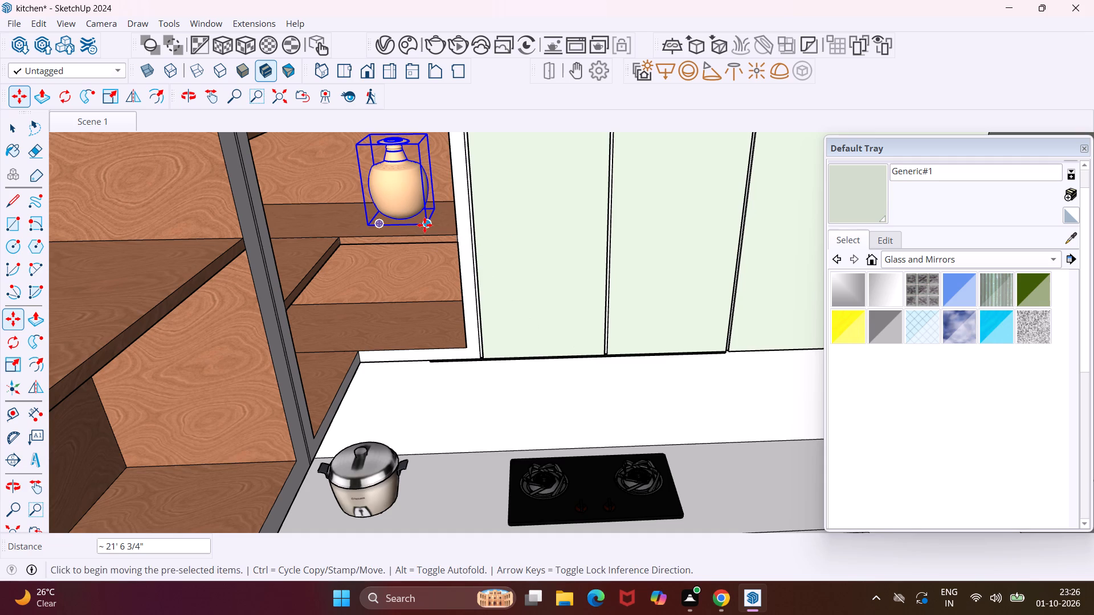
Copy the Gagri pot about 4' from the corner shelf onto the adjoining open wooden shelf on the fridge side.
left_click(424, 225)
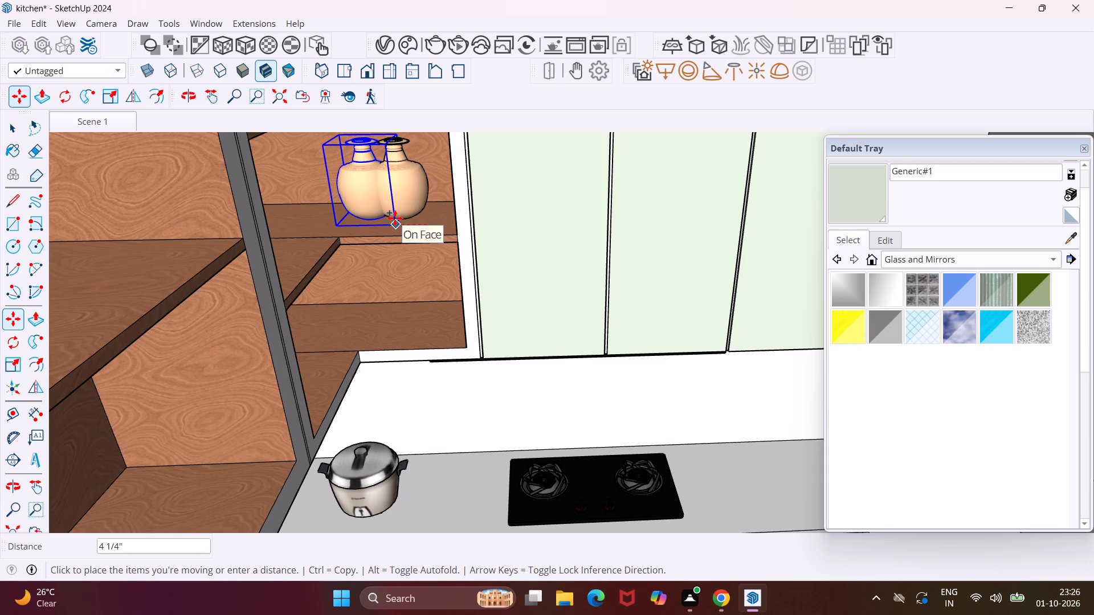
scroll(395, 218, "down", 3)
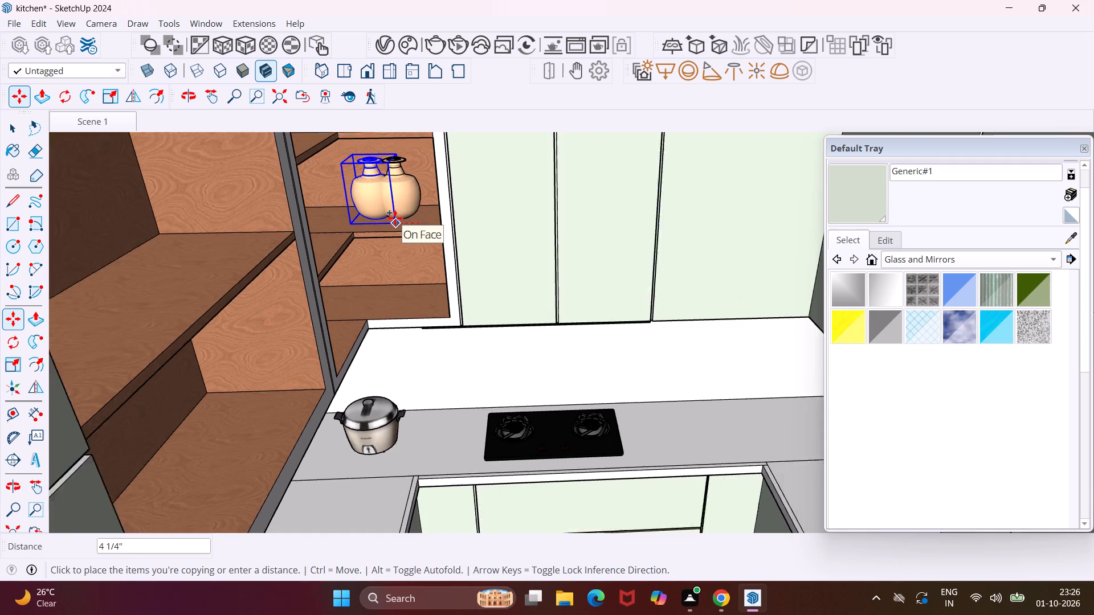
scroll(395, 218, "down", 2)
middle_click_drag(394, 218, 316, 218)
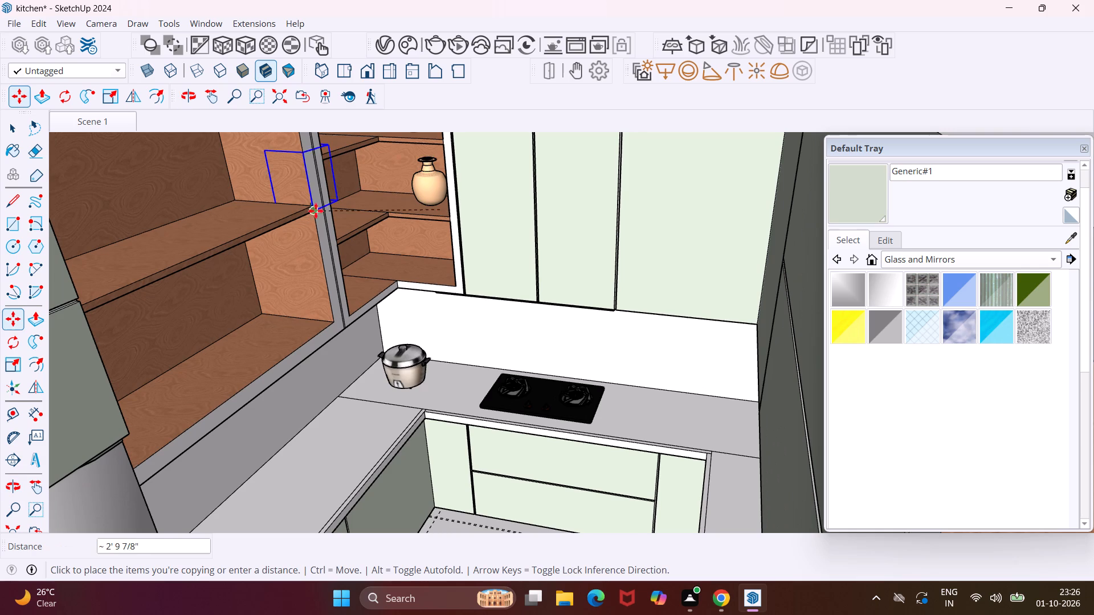
left_click(237, 225)
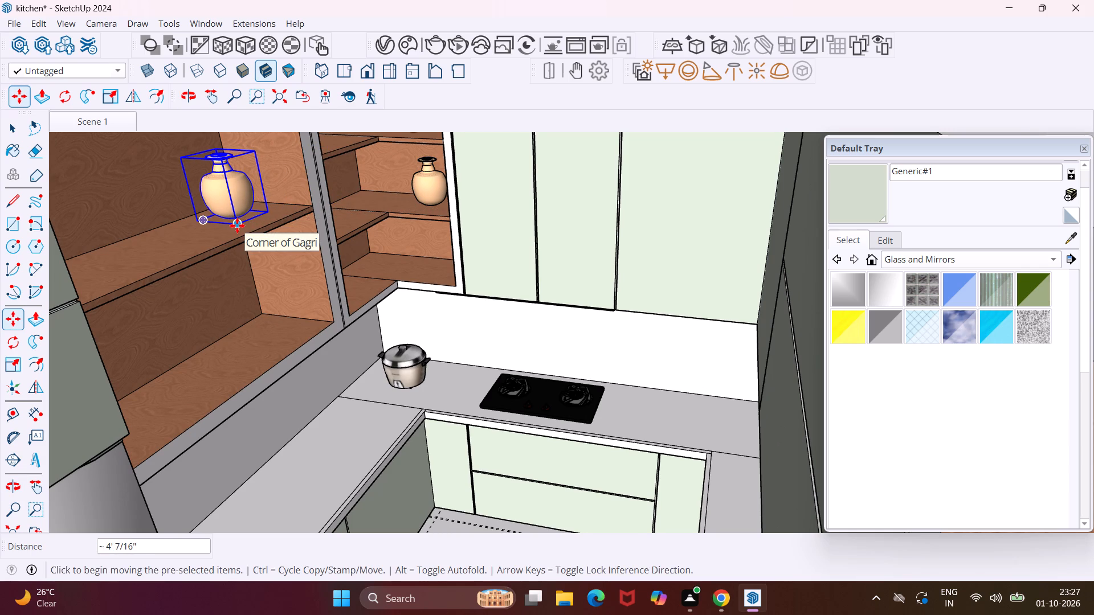
Copy the Gagri pot from the fridge-side shelf about 11' 3 1/2" across to the upper open wooden shelf above the sink counter.
middle_click_drag(238, 225, 273, 223)
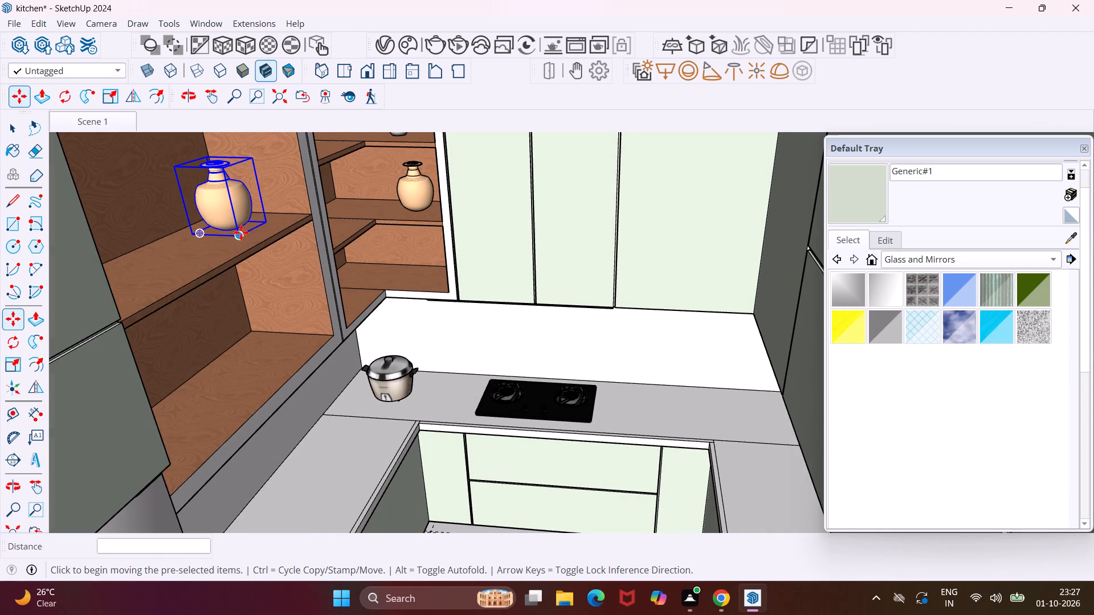
left_click(239, 235)
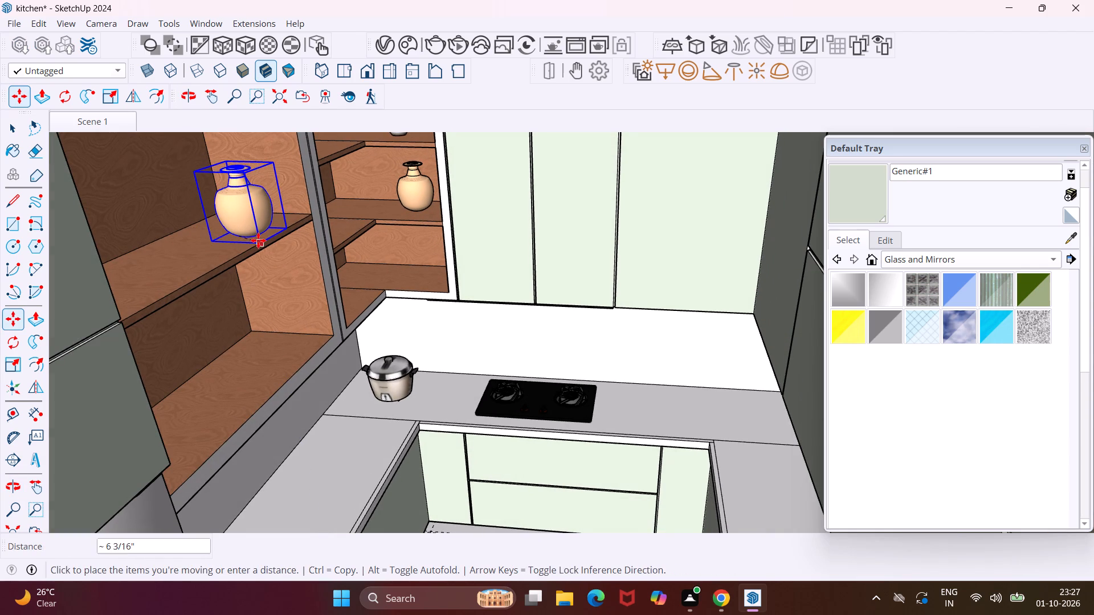
scroll(224, 233, "down", 11)
middle_click_drag(222, 233, 261, 241)
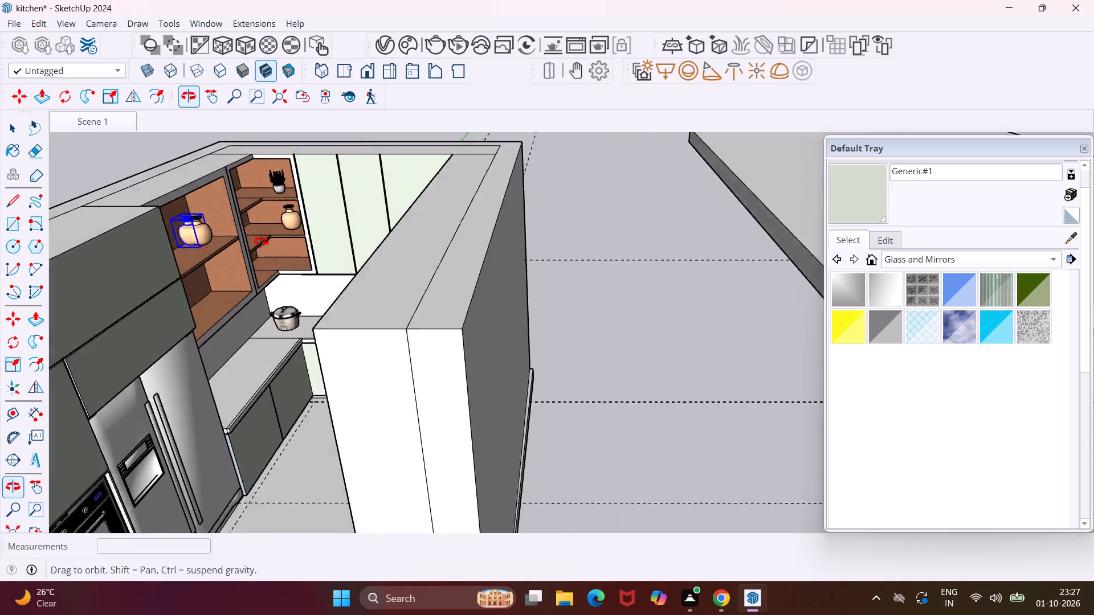
middle_click_drag(261, 241, 386, 259)
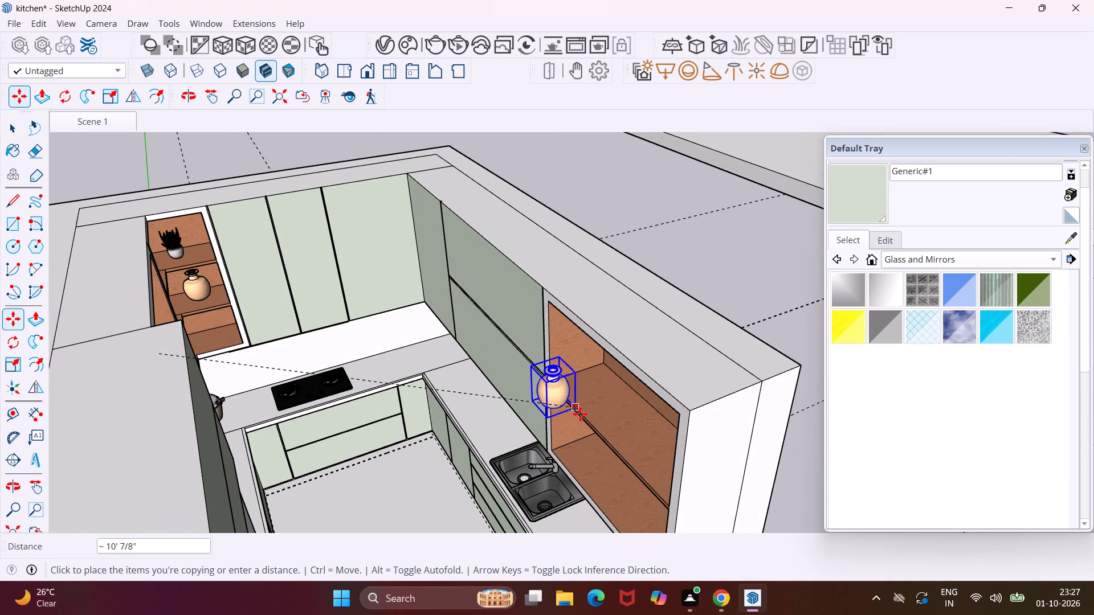
left_click(630, 410)
middle_click_drag(616, 402, 594, 310)
scroll(590, 318, "up", 12)
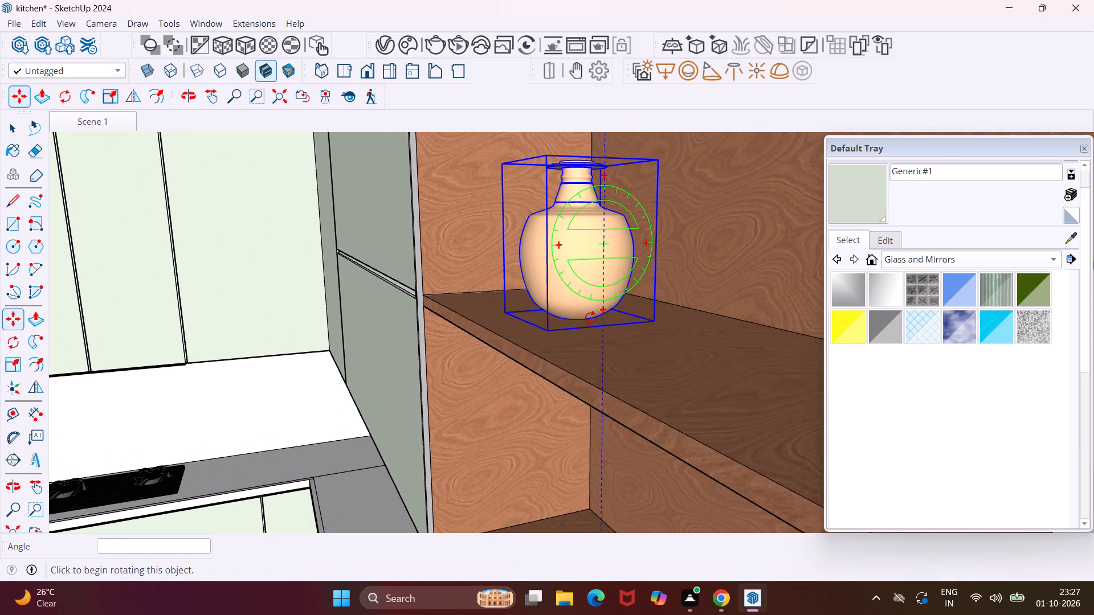
scroll(587, 328, "up", 4)
middle_click_drag(650, 284, 698, 266)
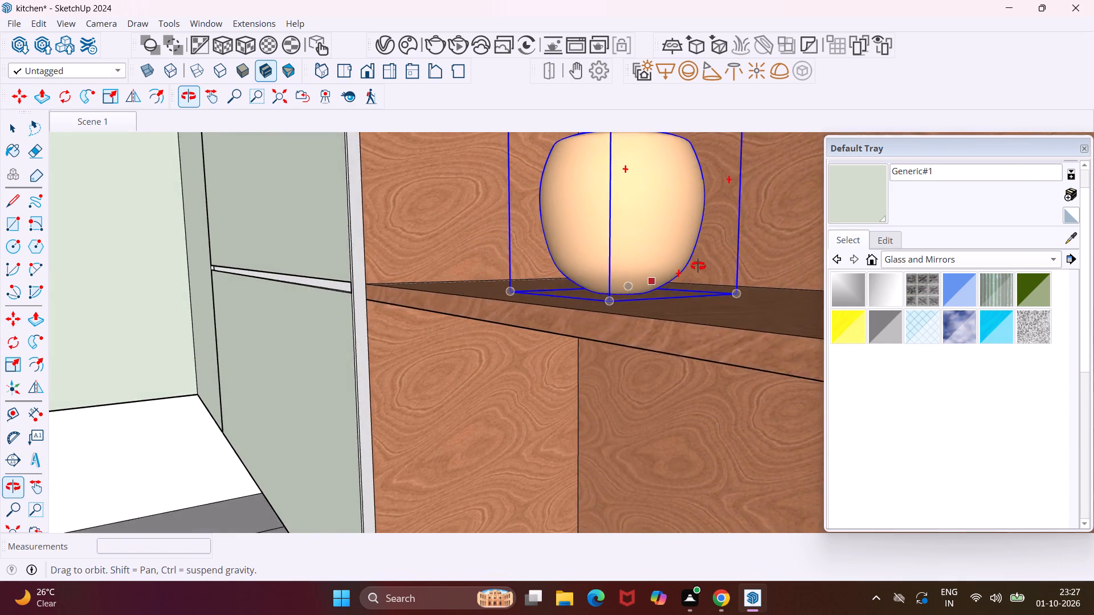
middle_click_drag(698, 266, 706, 263)
key("grave")
key("space")
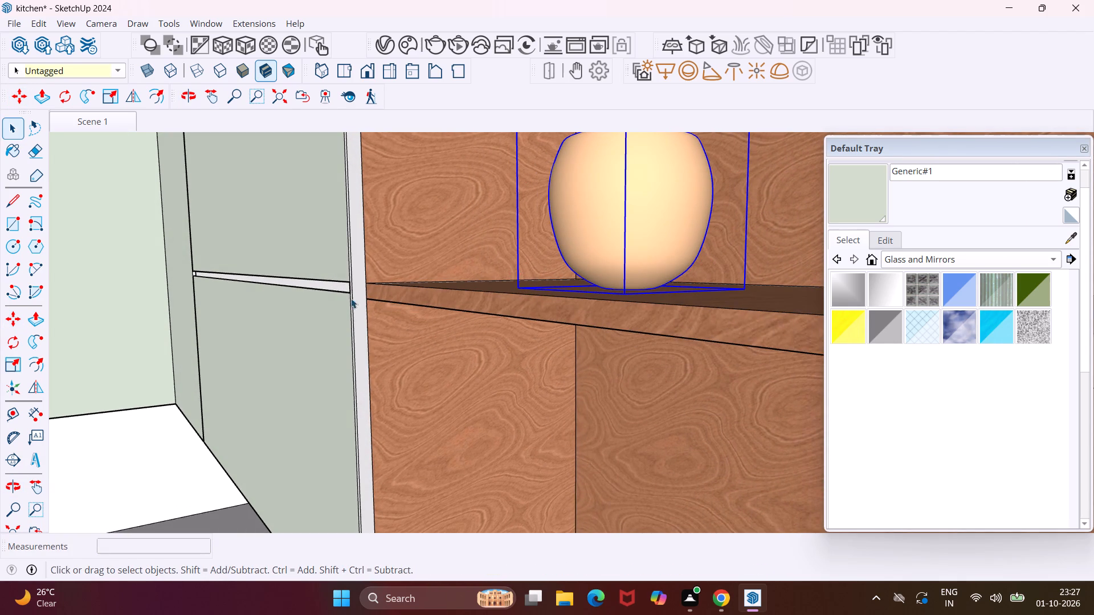
Move the coffee, tea and sugar canister set about 30' 2" from outside the kitchen onto the kitchen floor in front of the hob drawers.
scroll(345, 300, "down", 6)
scroll(271, 315, "down", 5)
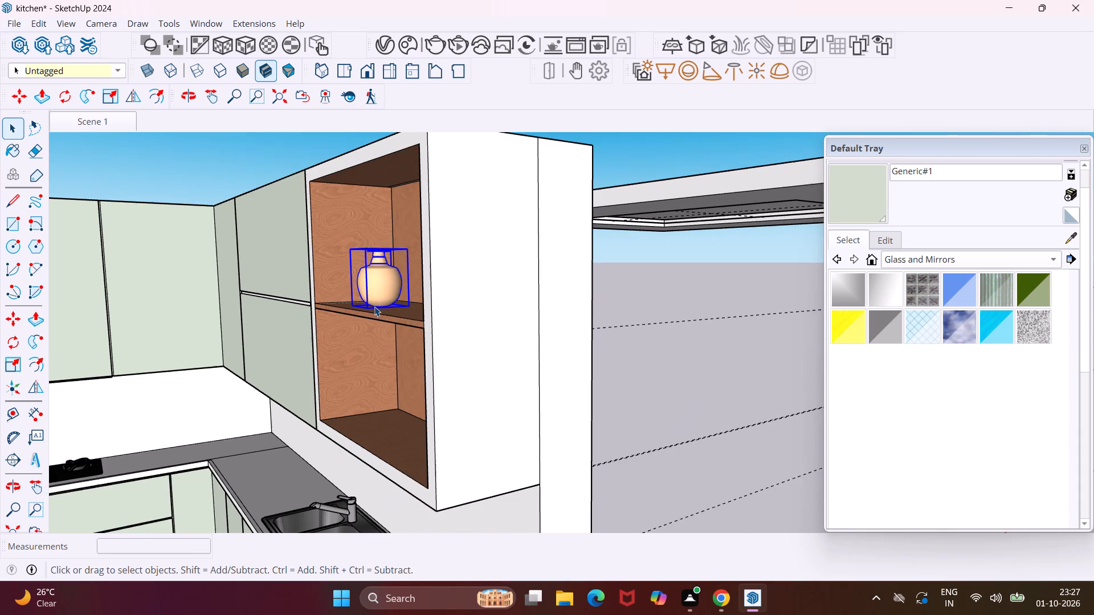
middle_click_drag(374, 306, 408, 363)
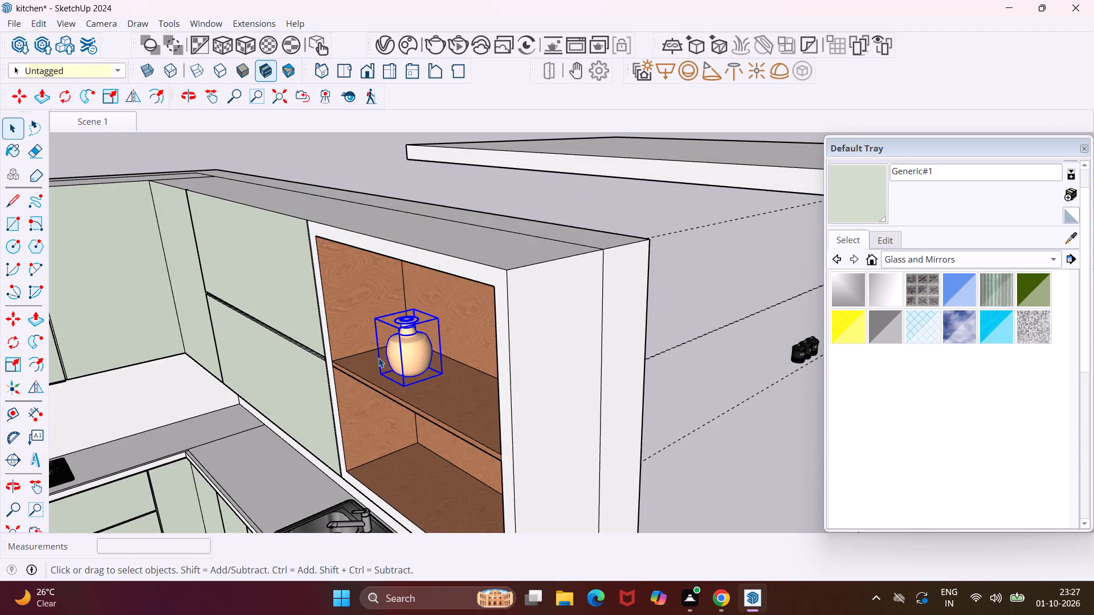
scroll(373, 358, "down", 11)
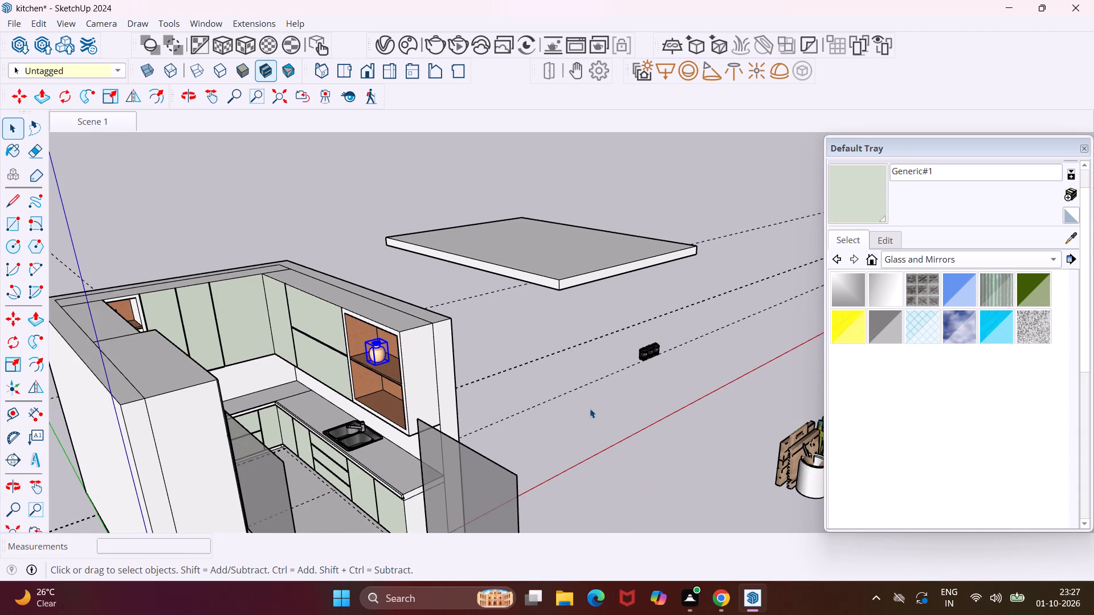
middle_click_drag(577, 359, 477, 356)
scroll(745, 355, "up", 9)
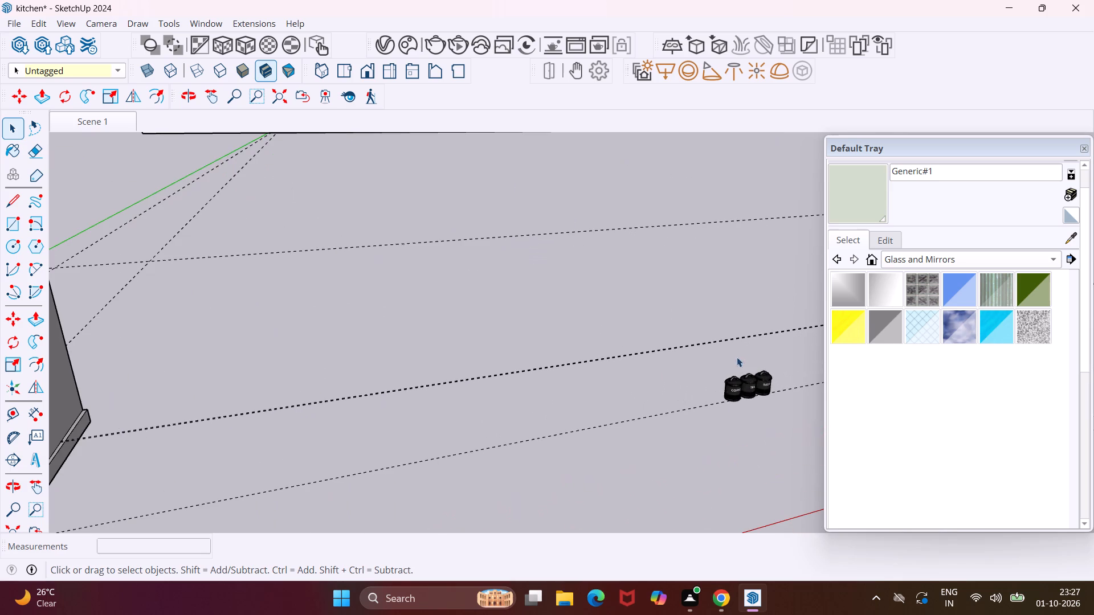
left_click(740, 389)
scroll(762, 391, "up", 1)
key("m")
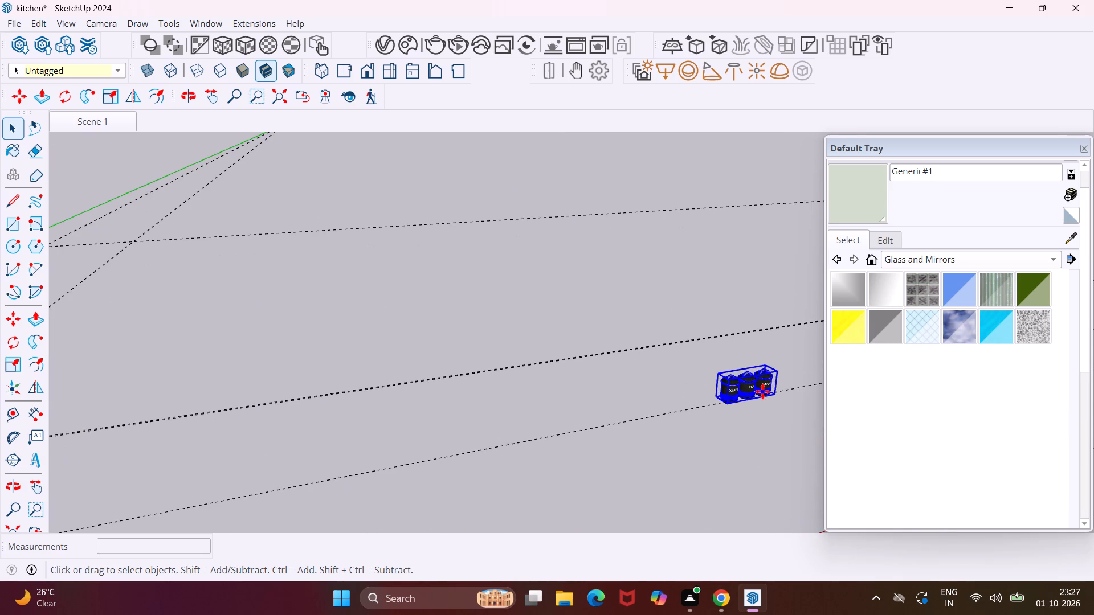
scroll(774, 393, "up", 7)
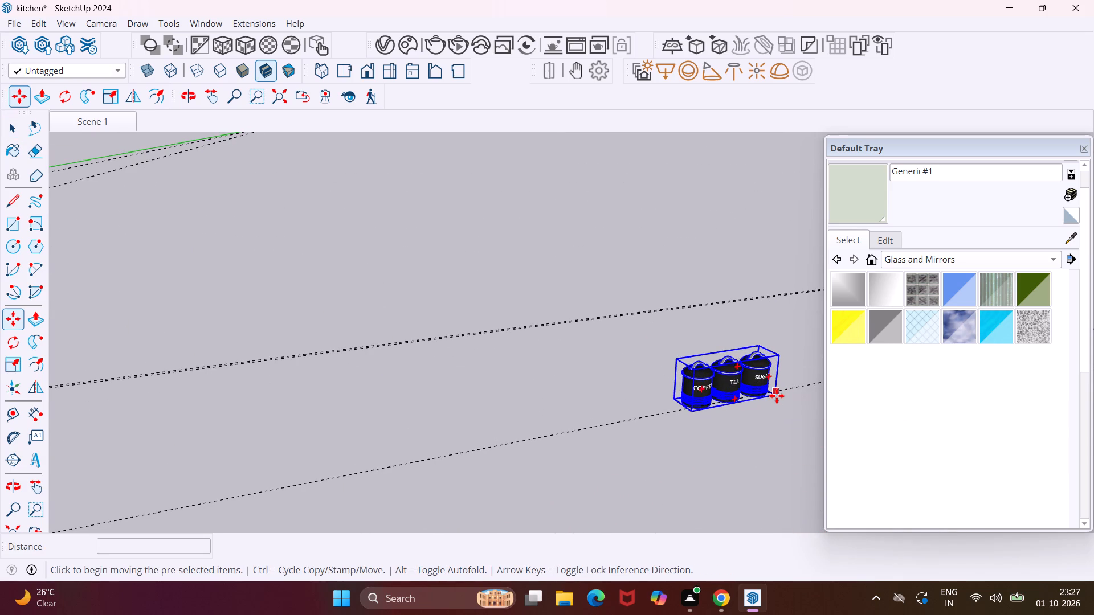
left_click(777, 396)
scroll(666, 384, "down", 14)
scroll(665, 385, "down", 8)
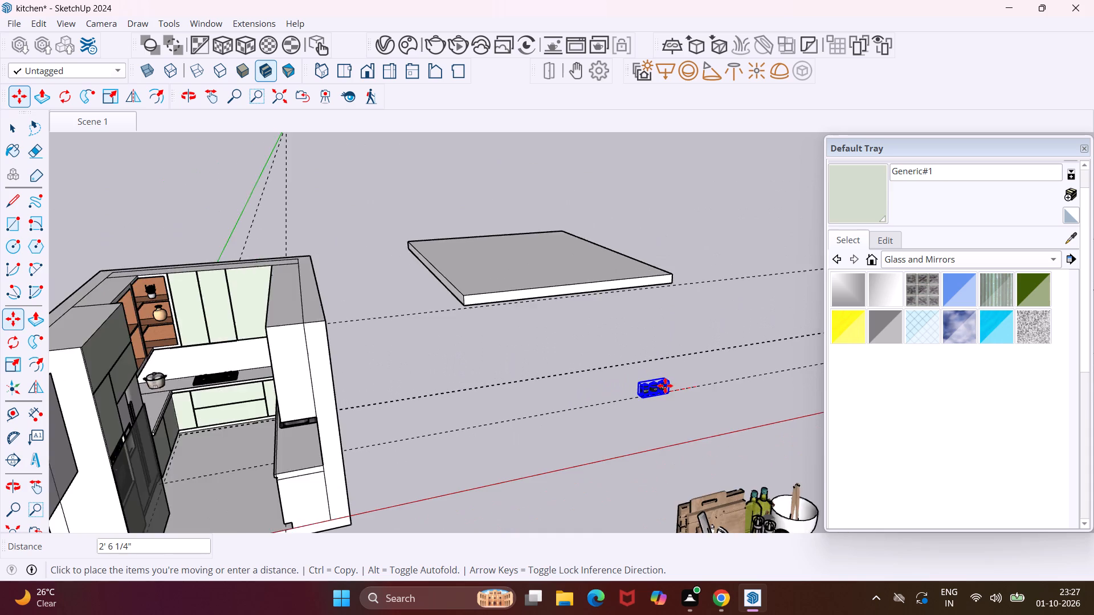
scroll(665, 386, "down", 2)
scroll(265, 344, "up", 4)
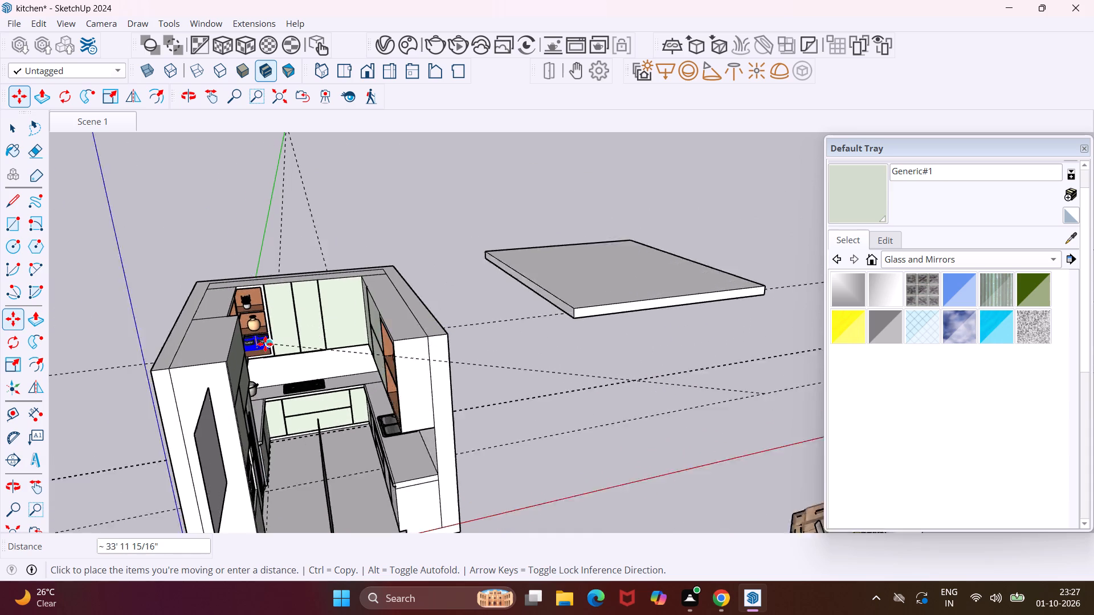
scroll(265, 344, "up", 20)
scroll(265, 344, "up", 2)
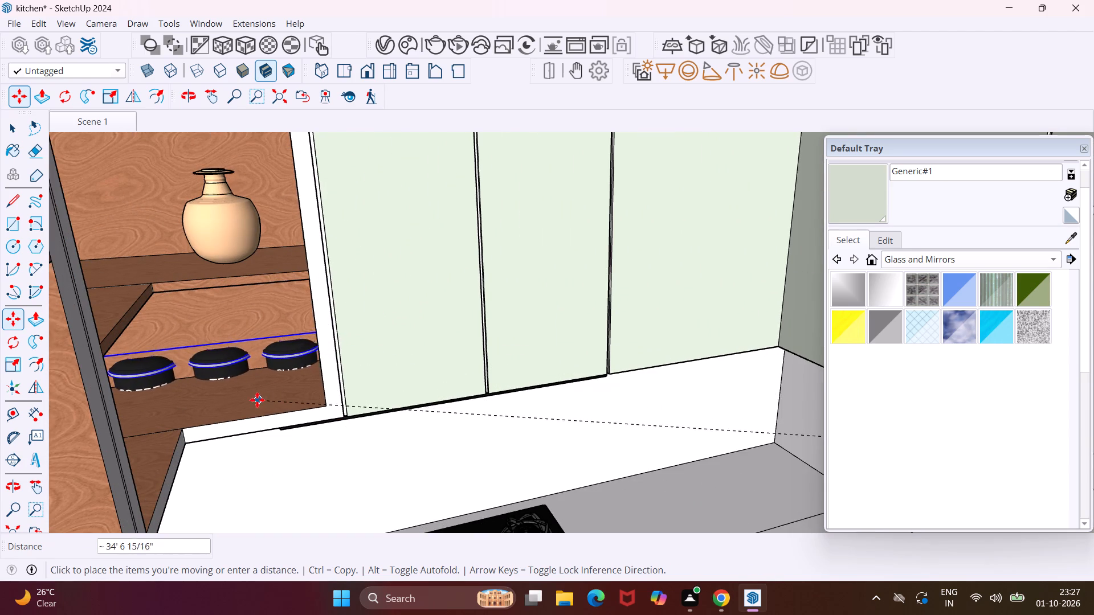
scroll(250, 397, "down", 17)
scroll(231, 383, "down", 6)
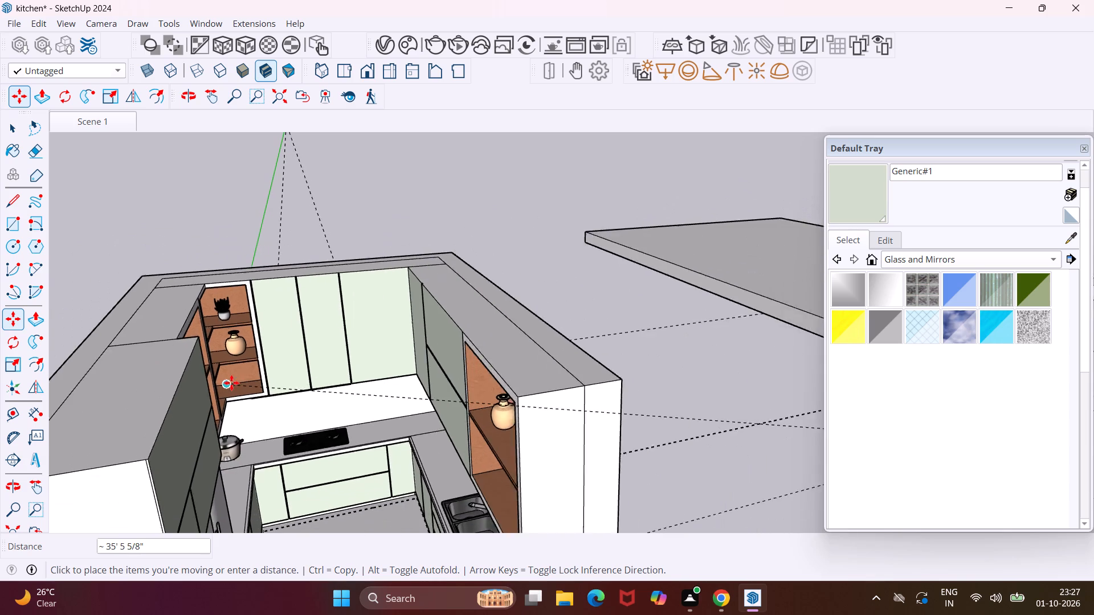
scroll(328, 505, "down", 2)
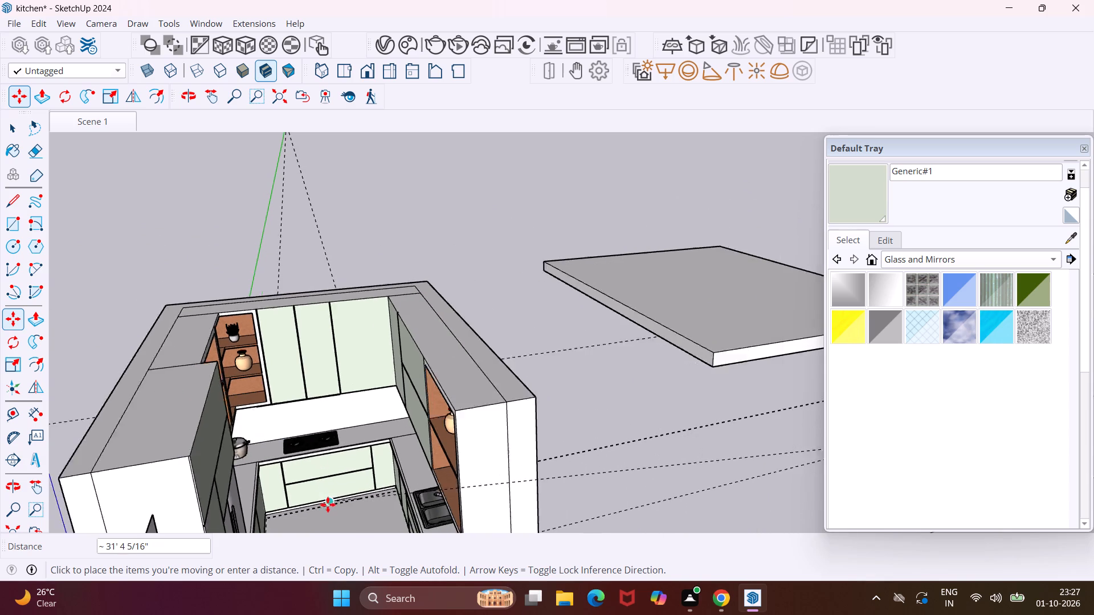
scroll(328, 505, "down", 8)
left_click(338, 512)
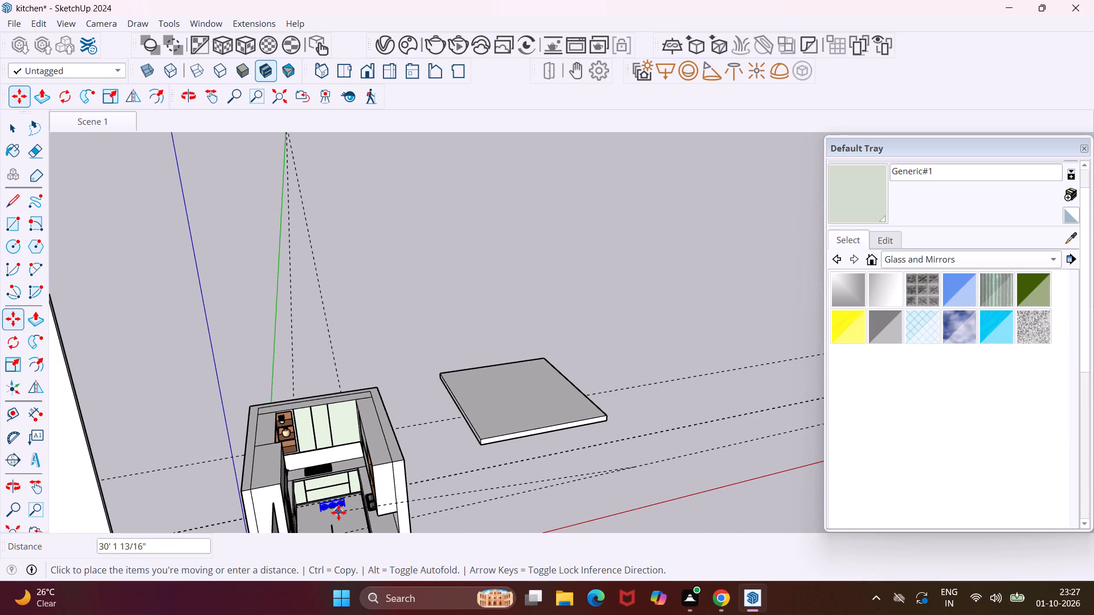
Move the canister set by its corner about 7' 5" up from the floor into the lowest open corner shelf beneath the Gagri pot.
scroll(344, 504, "up", 10)
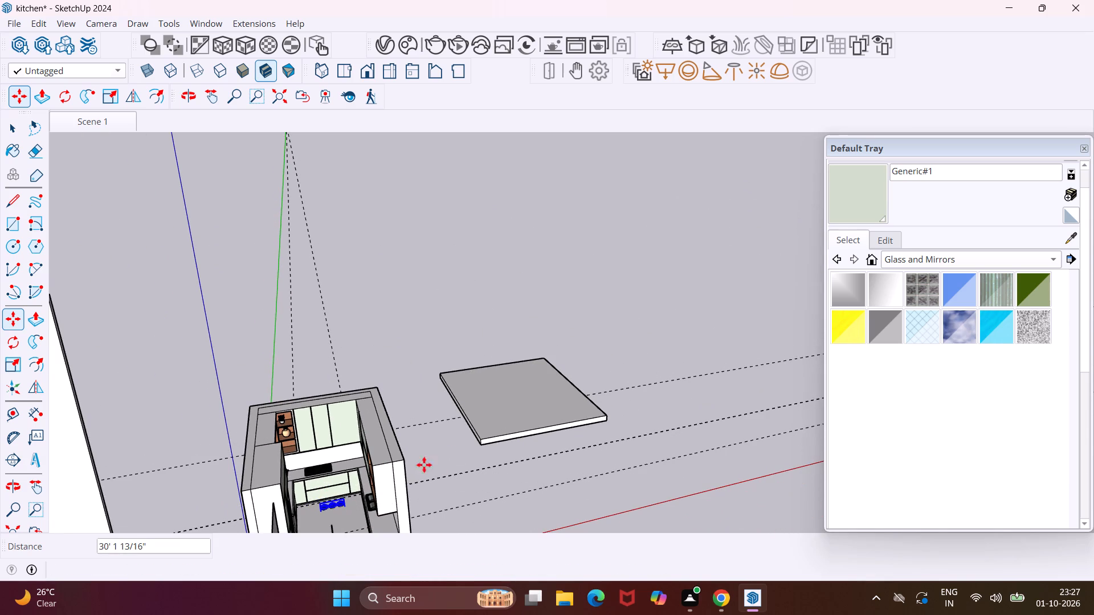
scroll(336, 503, "up", 8)
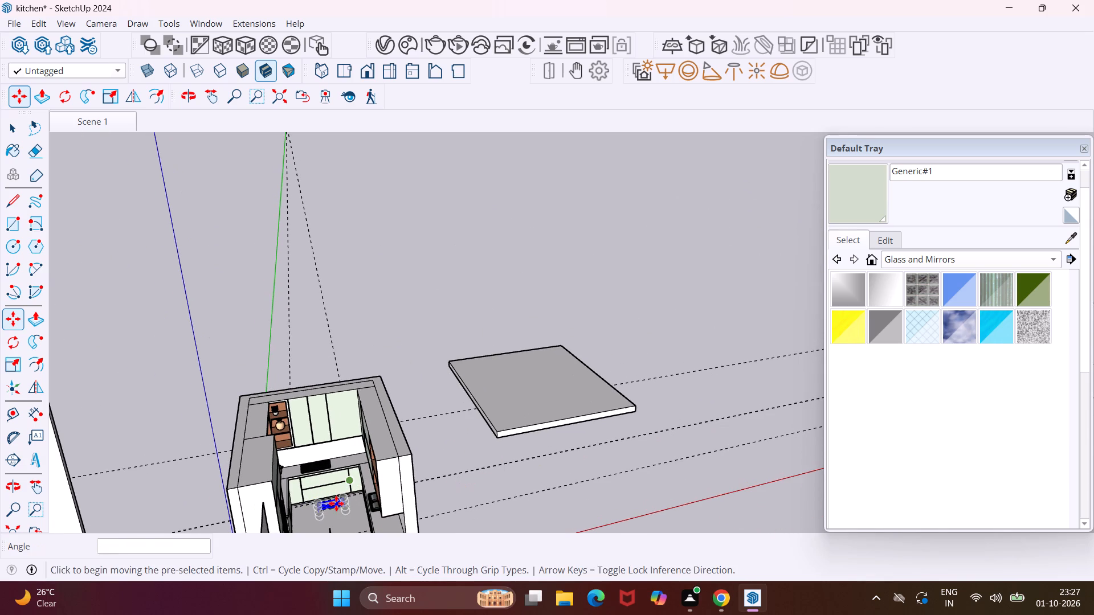
scroll(336, 503, "up", 2)
scroll(336, 503, "up", 19)
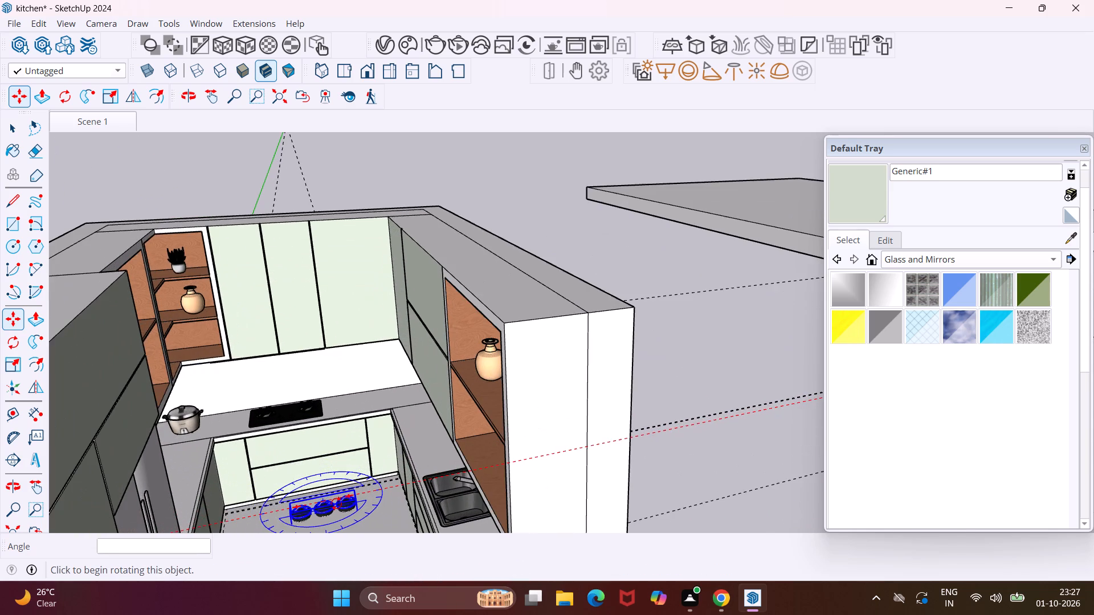
middle_click_drag(336, 503, 277, 440)
scroll(336, 503, "up", 1)
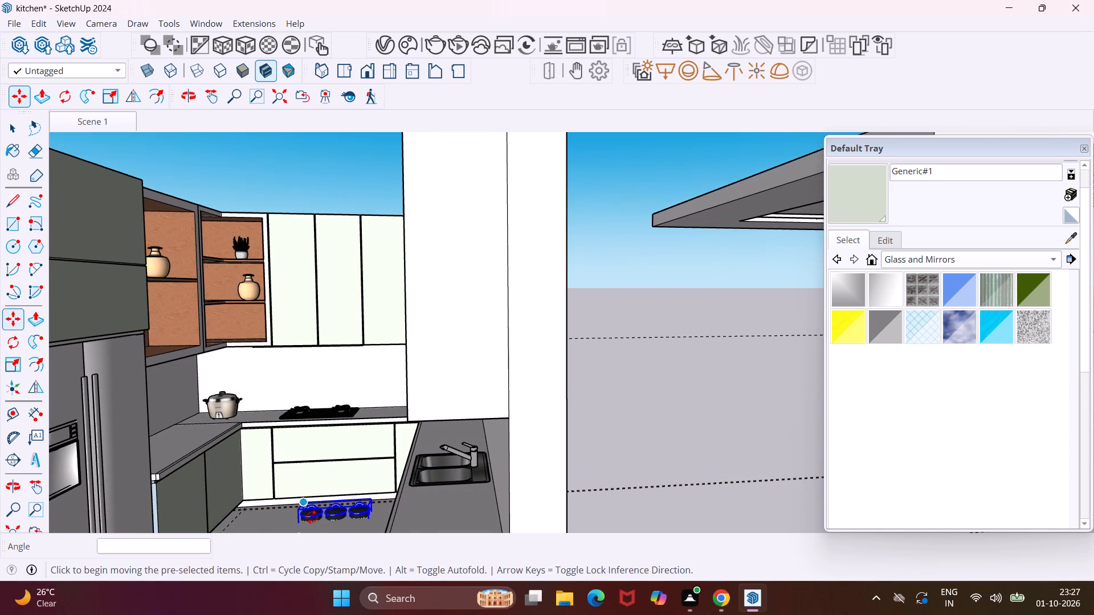
scroll(312, 517, "up", 10)
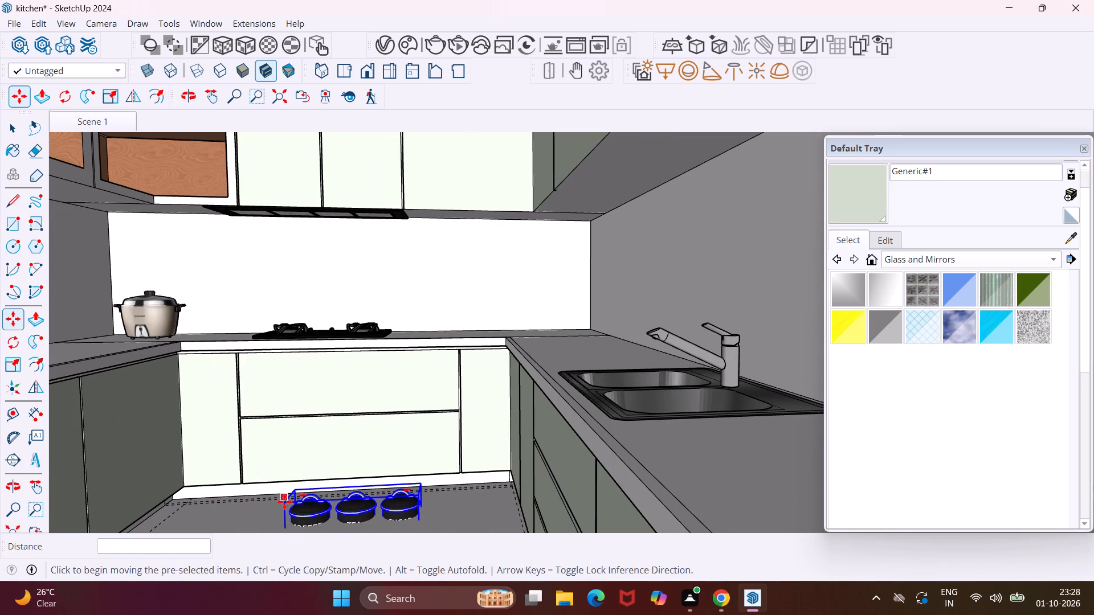
left_click(284, 502)
scroll(236, 394, "down", 2)
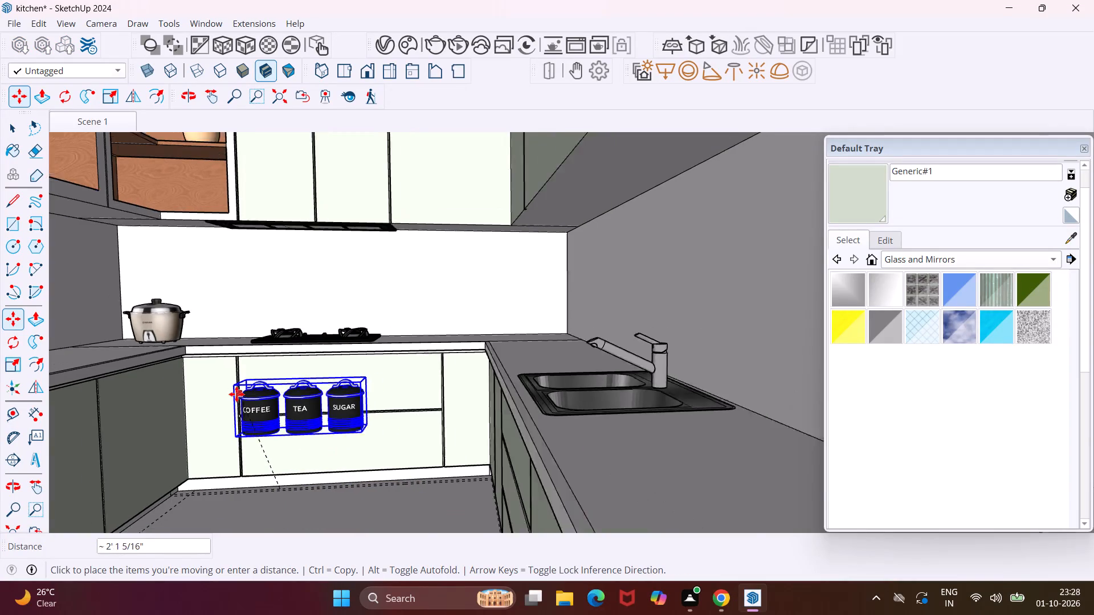
scroll(236, 394, "down", 2)
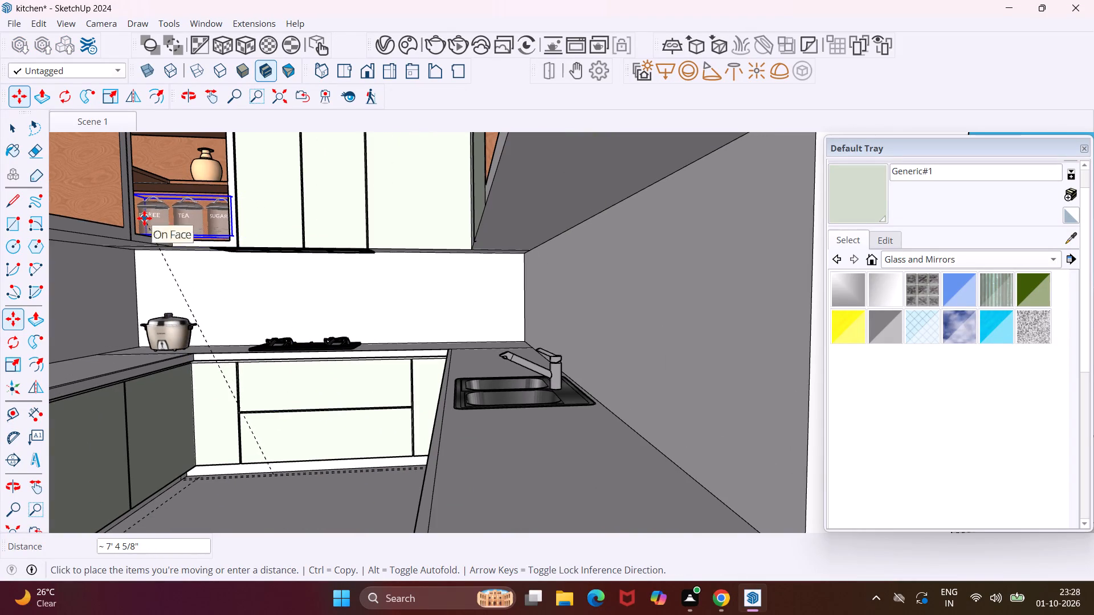
left_click(144, 218)
Examine how the coffee, tea and sugar canisters sit within the lowest open corner shelf.
middle_click_drag(184, 212, 202, 281)
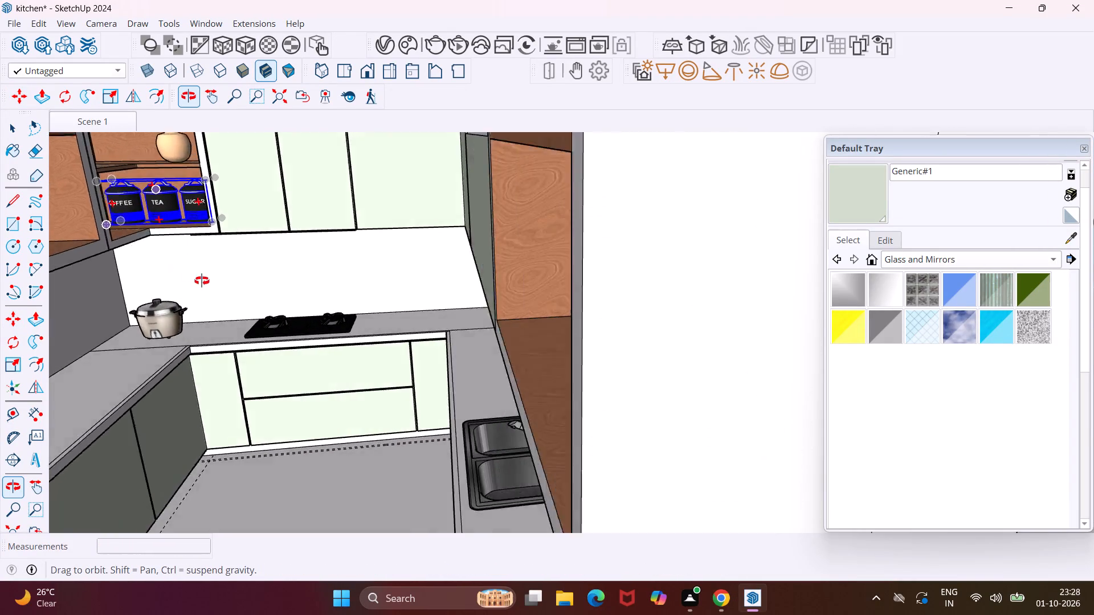
middle_click_drag(202, 281, 271, 299)
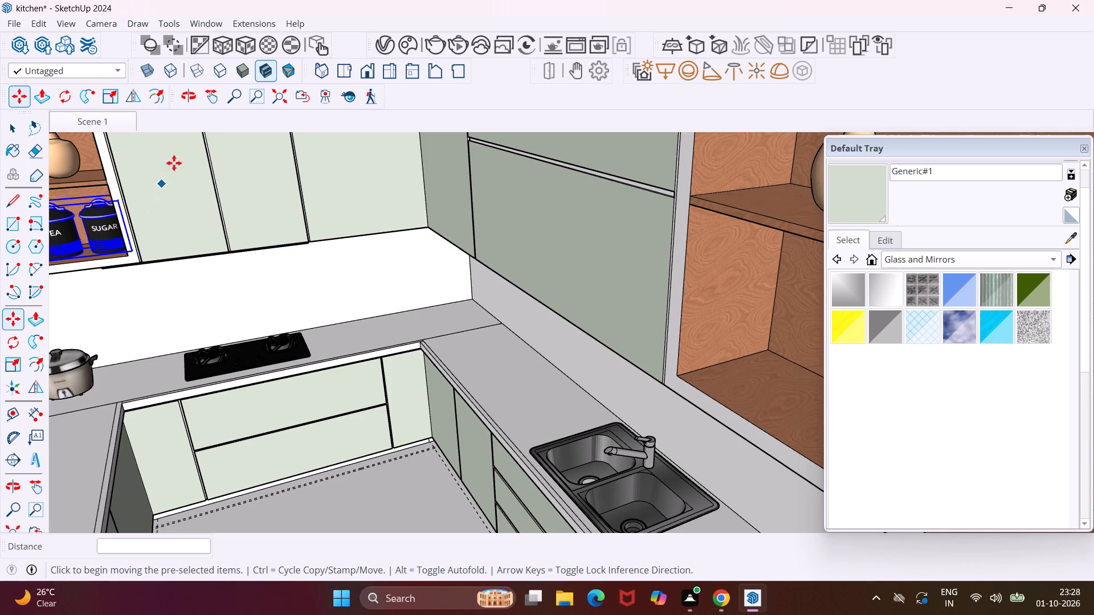
left_click_drag(209, 97, 215, 104)
left_click_drag(276, 236, 449, 245)
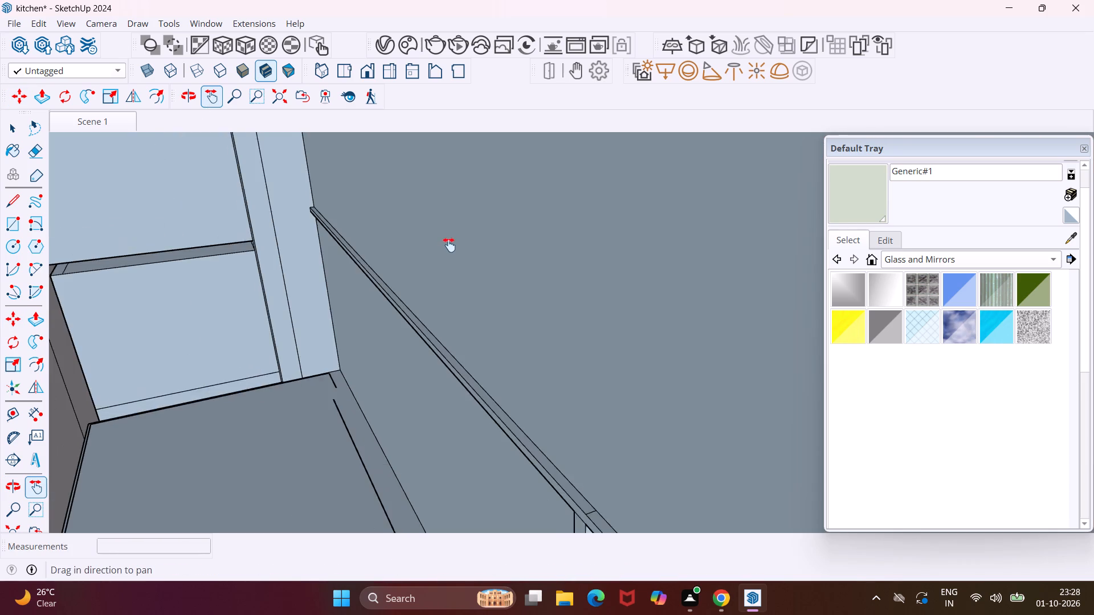
left_click_drag(449, 245, 383, 231)
middle_click_drag(389, 289, 349, 280)
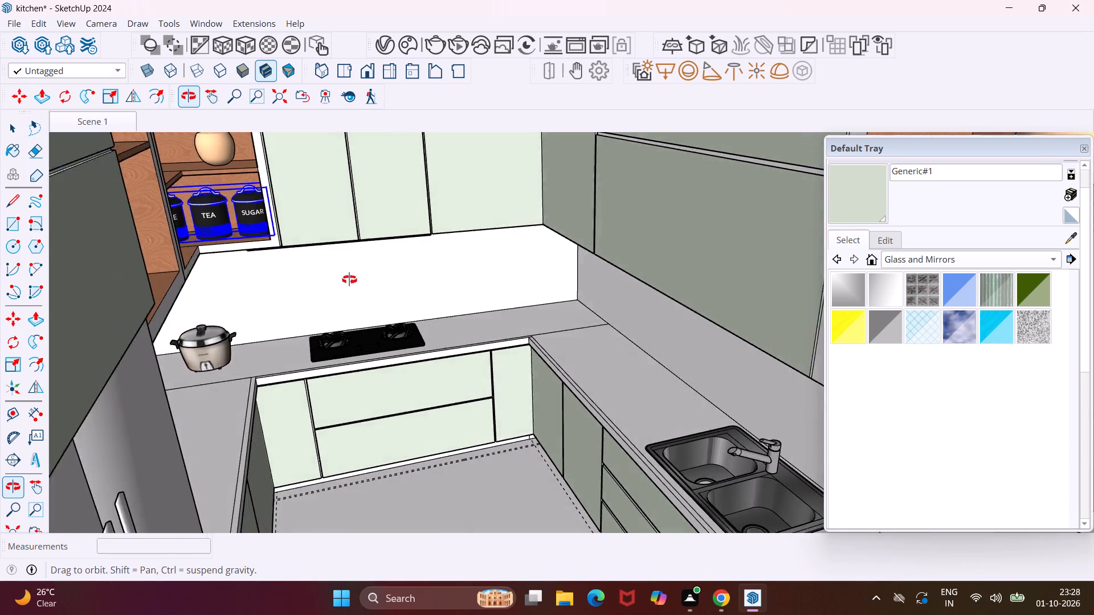
middle_click_drag(349, 280, 290, 263)
left_click_drag(305, 216, 409, 260)
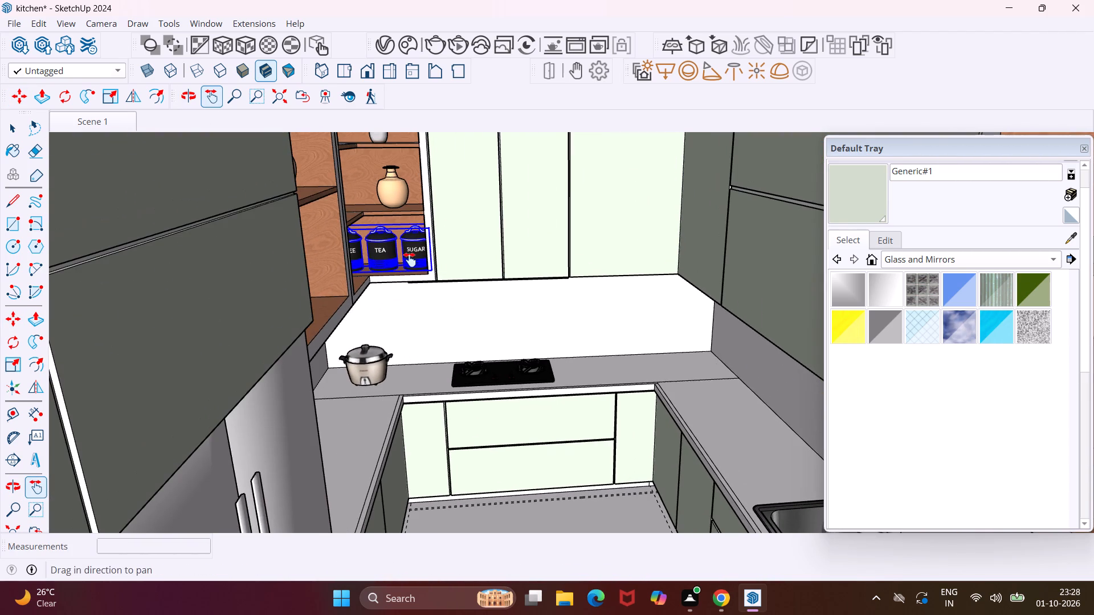
Move the coffee, tea and sugar canister set about 2 7/16" along the red axis, clear of the lowest corner shelf's side panel.
scroll(409, 259, "up", 4)
middle_click_drag(409, 259, 329, 257)
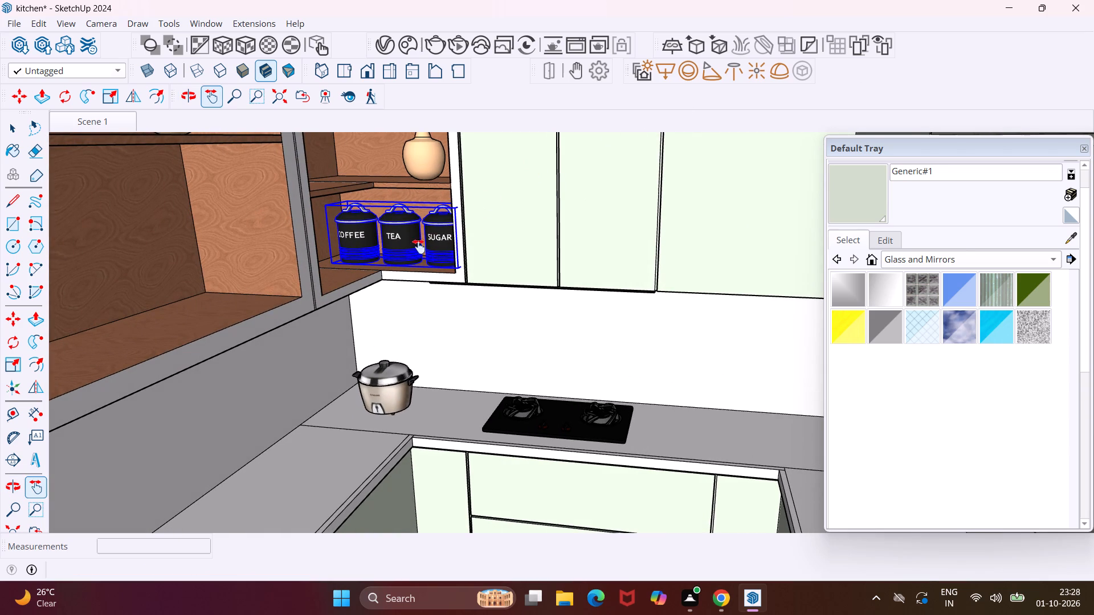
scroll(397, 243, "up", 10)
middle_click_drag(392, 240, 358, 247)
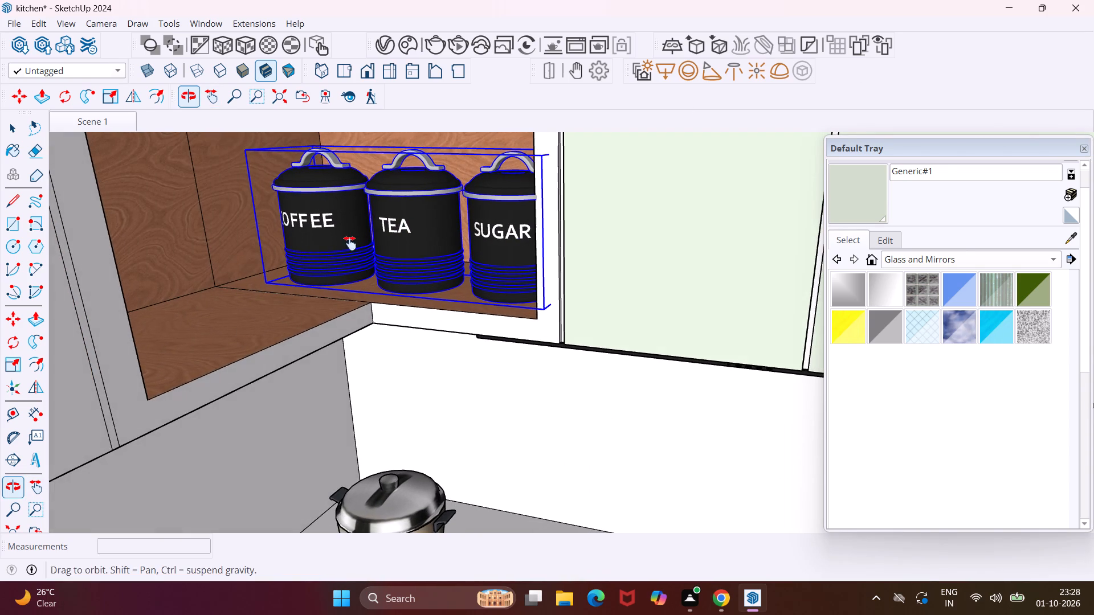
middle_click_drag(305, 238, 393, 264)
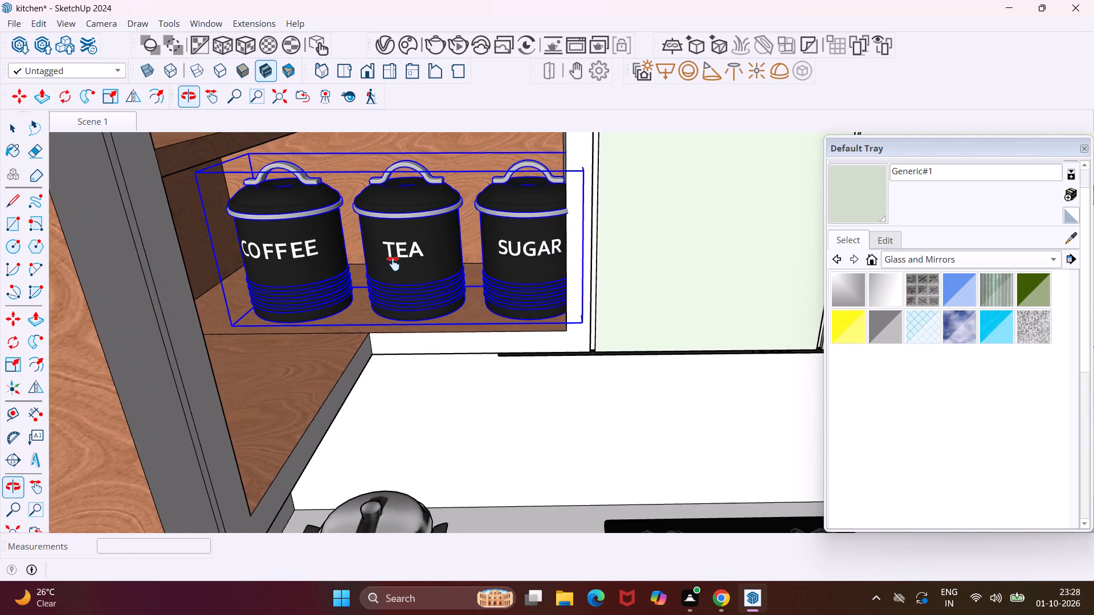
scroll(393, 264, "up", 1)
key("m")
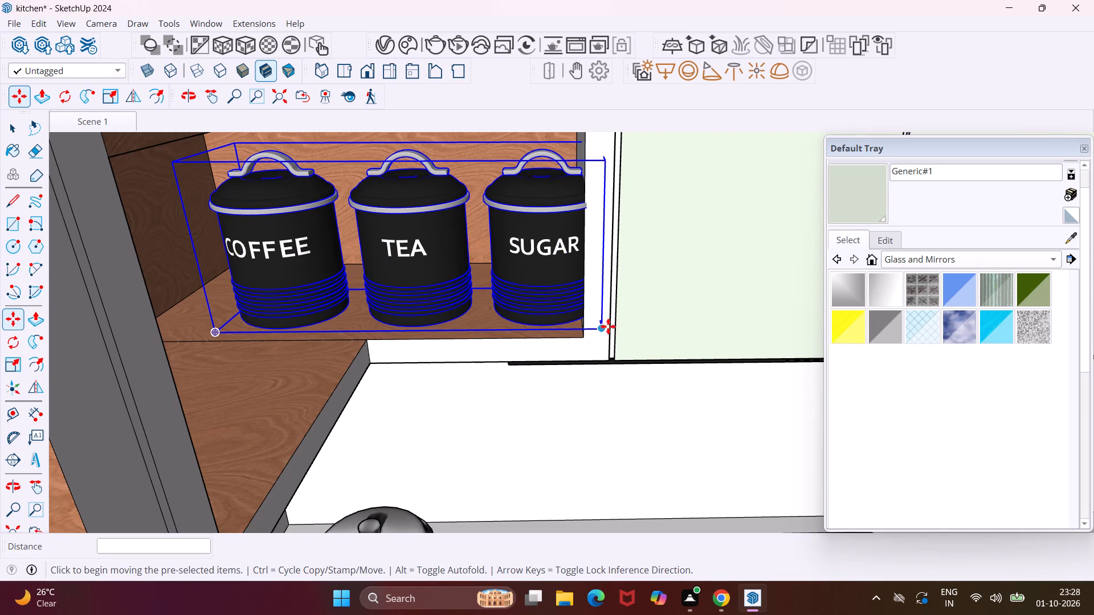
left_click(602, 330)
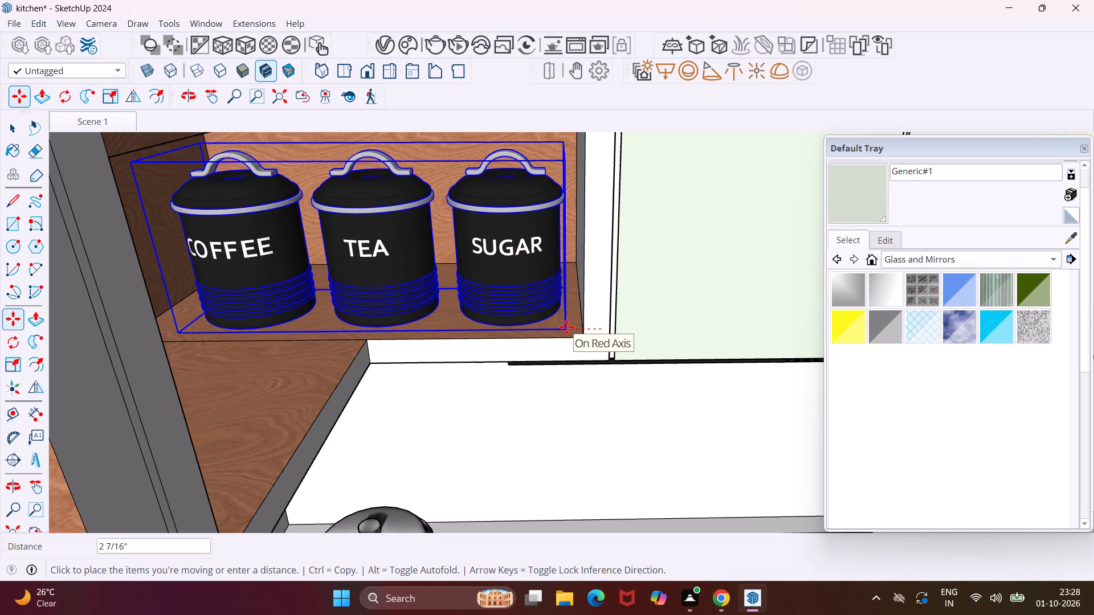
left_click(566, 326)
Adjust the canister set's height along the blue axis, raising it and then lowering it by its corner onto the shelf board.
scroll(566, 326, "up", 6)
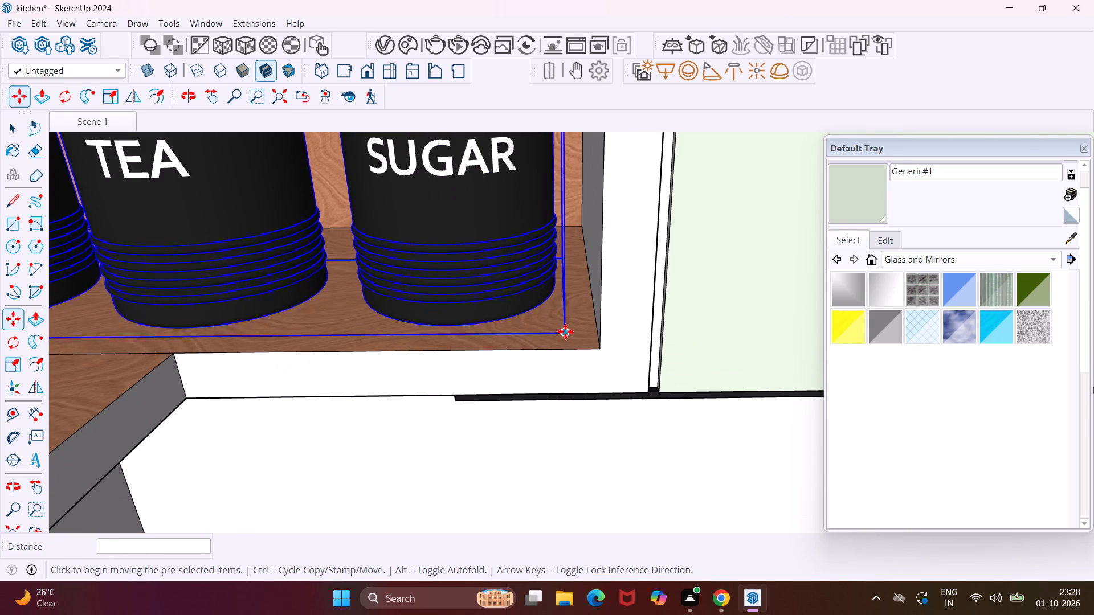
left_click(565, 331)
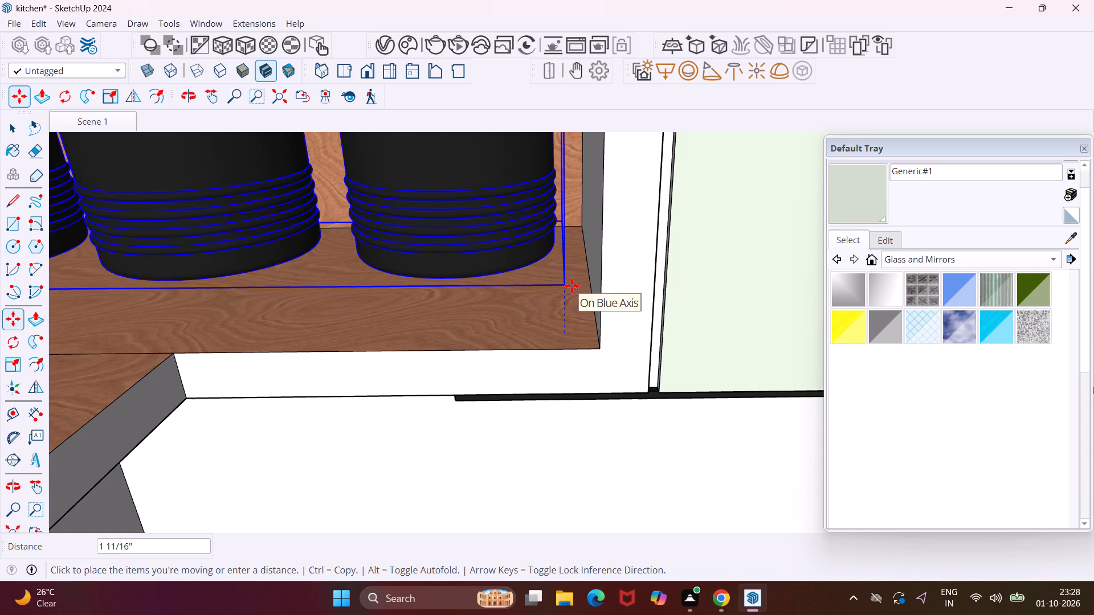
left_click(570, 294)
scroll(570, 294, "down", 5)
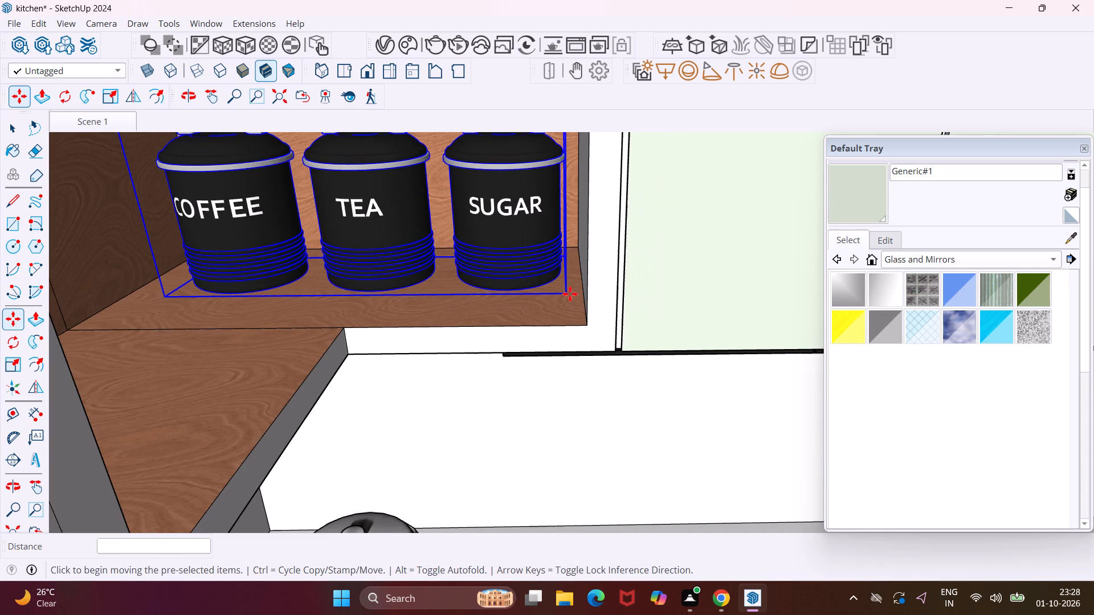
middle_click_drag(569, 294, 547, 259)
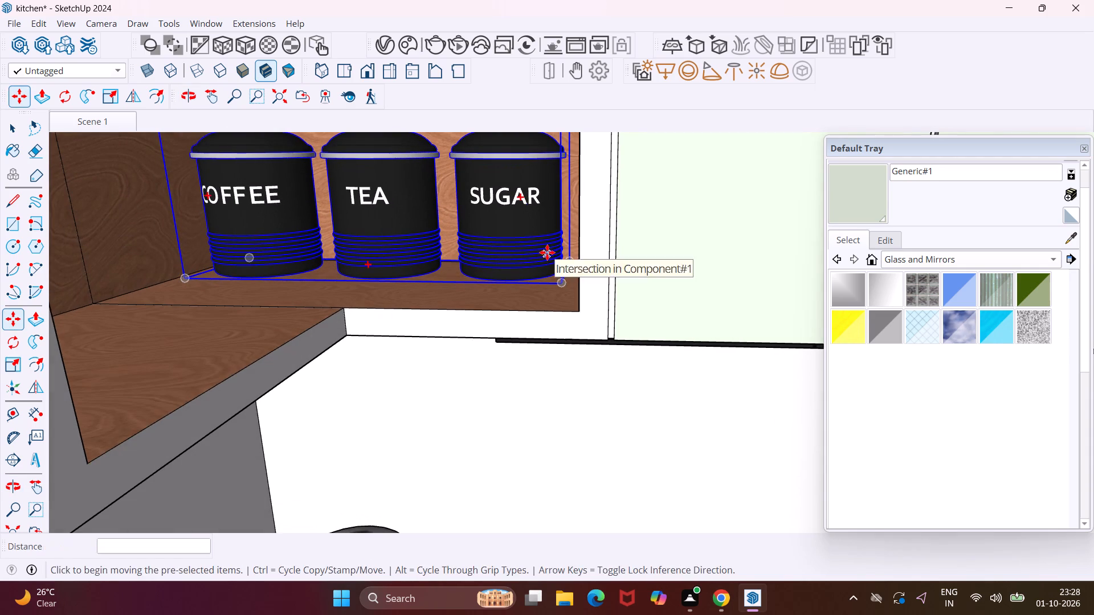
middle_click_drag(547, 252, 551, 206)
scroll(544, 270, "up", 12)
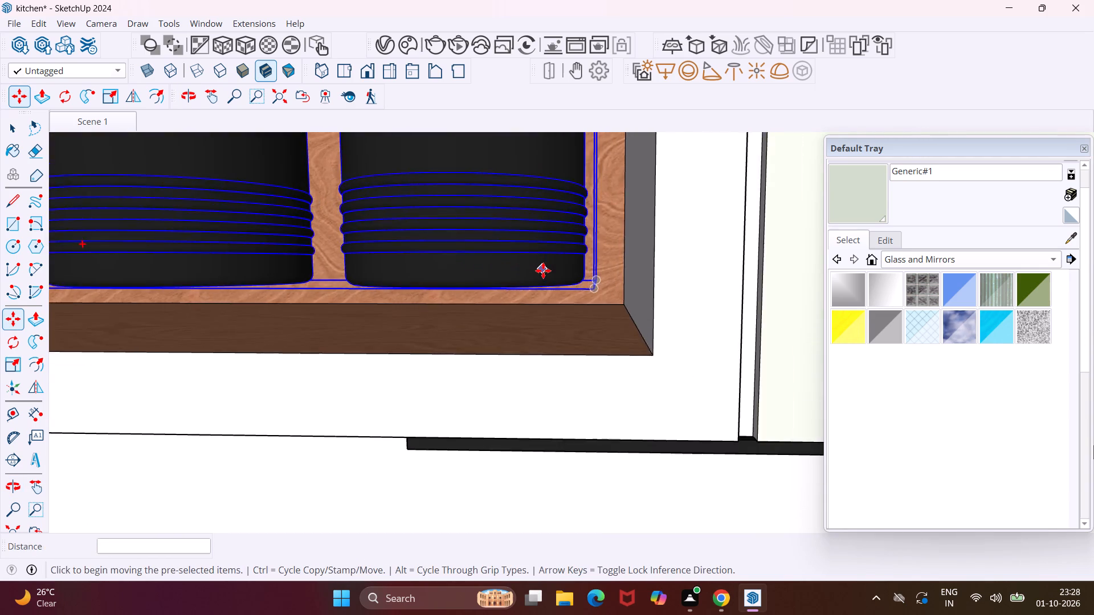
scroll(543, 270, "up", 3)
left_click(626, 301)
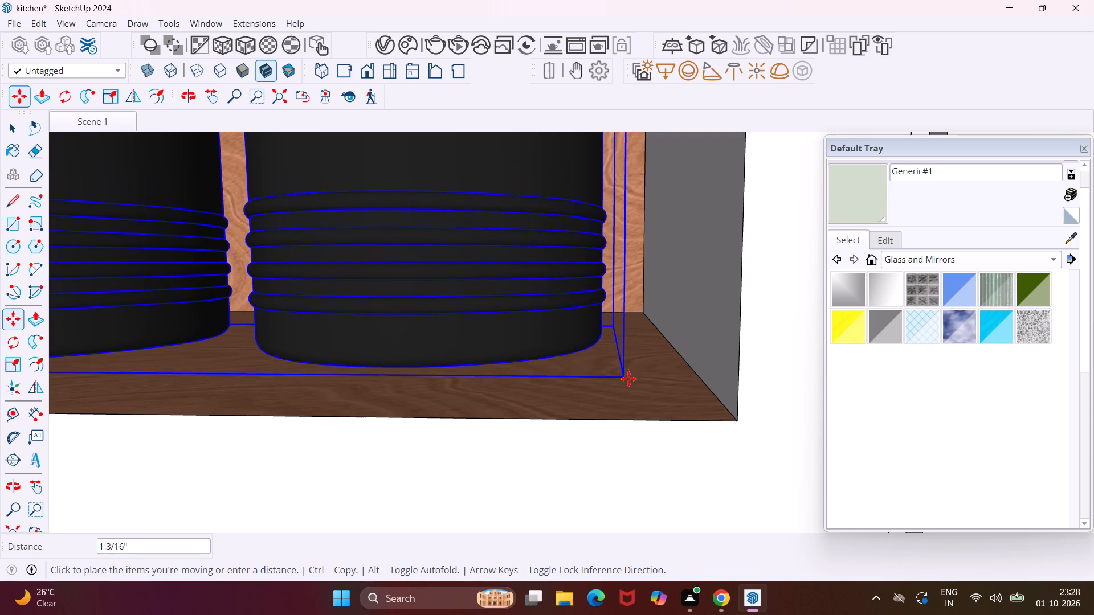
left_click(630, 388)
Move the canister set about 2 1/8" along the green axis, deeper towards the back of the lowest corner shelf.
scroll(632, 384, "up", 4)
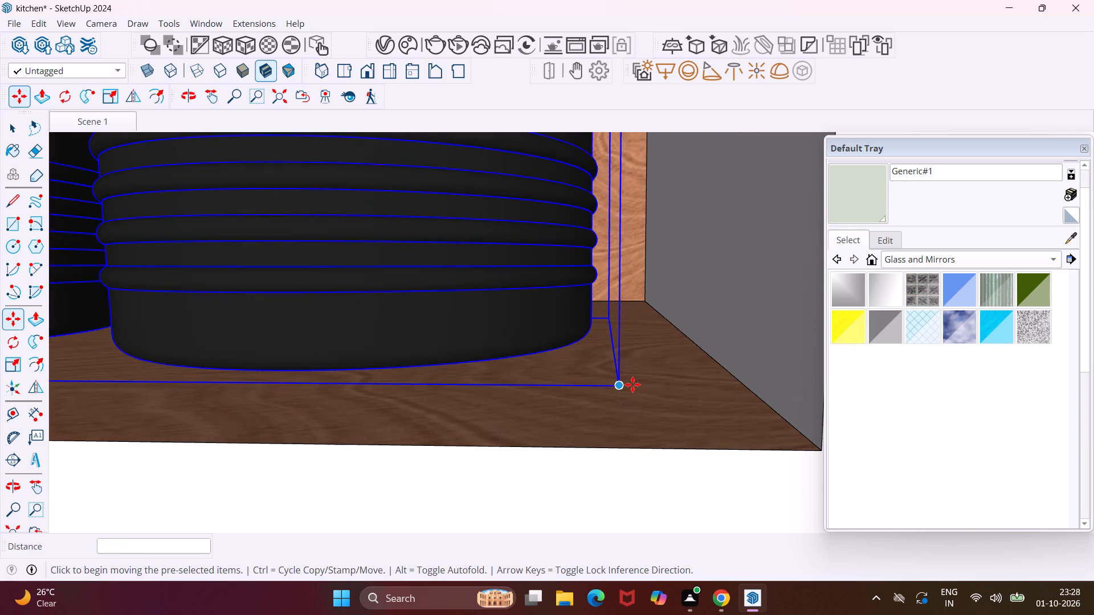
scroll(632, 384, "up", 1)
middle_click_drag(632, 384, 595, 393)
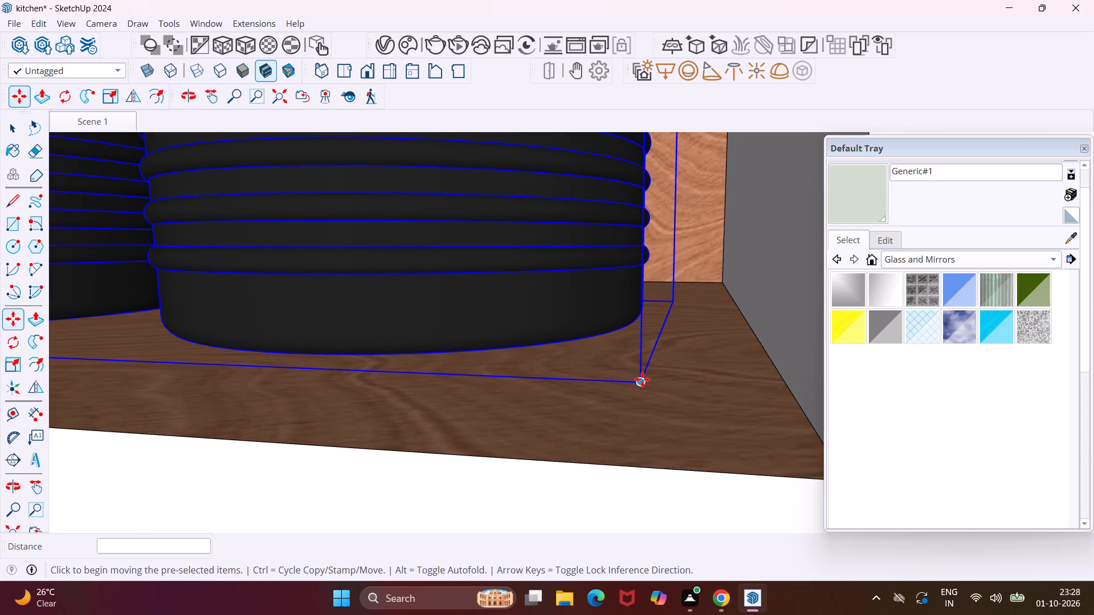
left_click(642, 379)
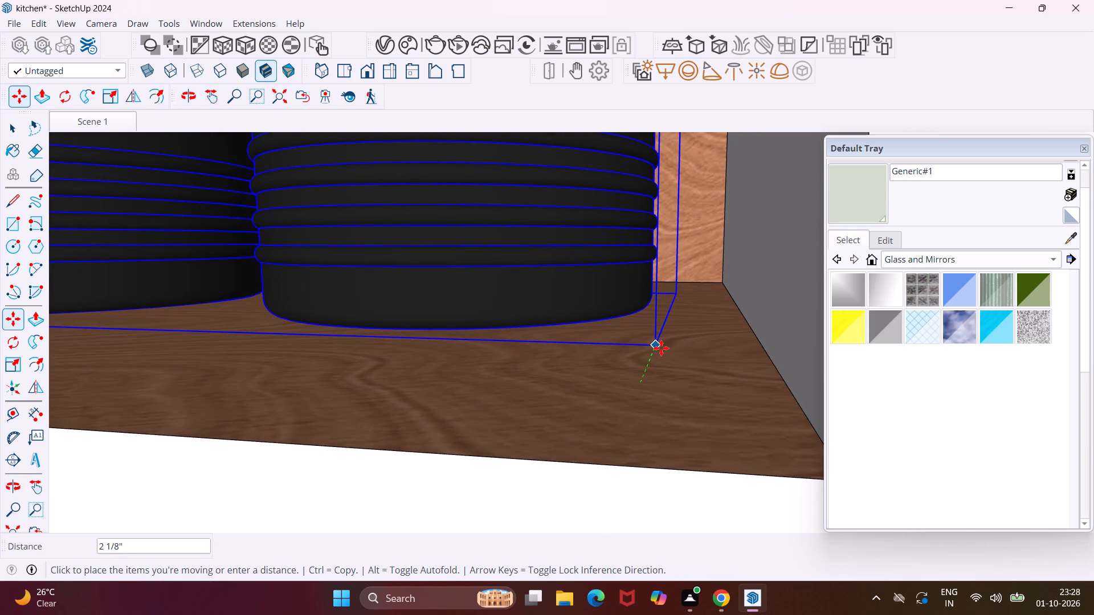
left_click(661, 346)
scroll(599, 355, "down", 6)
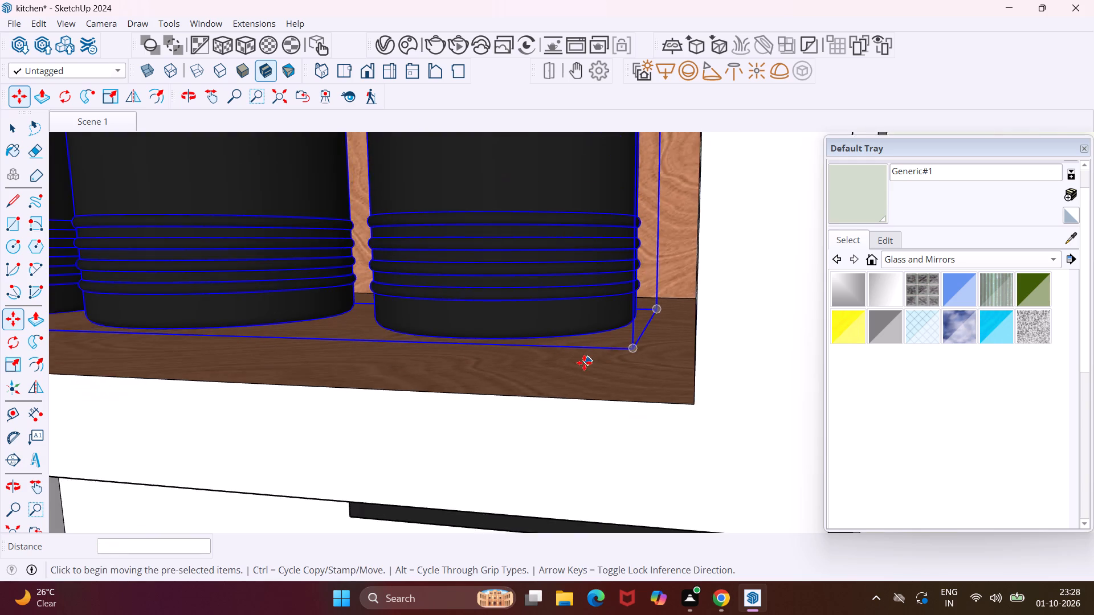
scroll(584, 363, "down", 12)
middle_click_drag(580, 362, 644, 362)
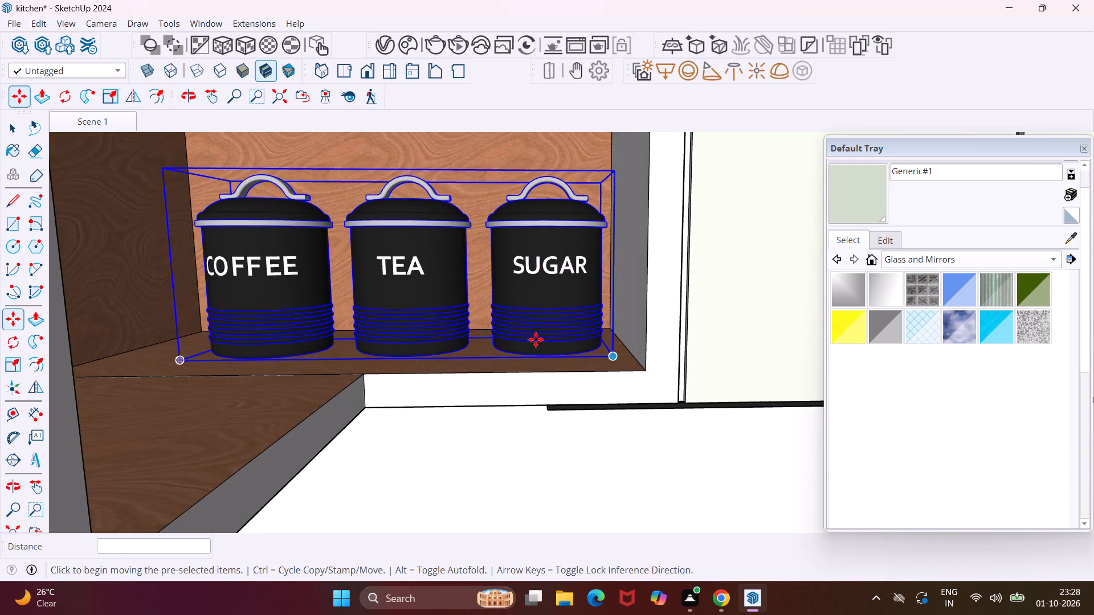
scroll(454, 339, "down", 6)
middle_click_drag(444, 338, 409, 338)
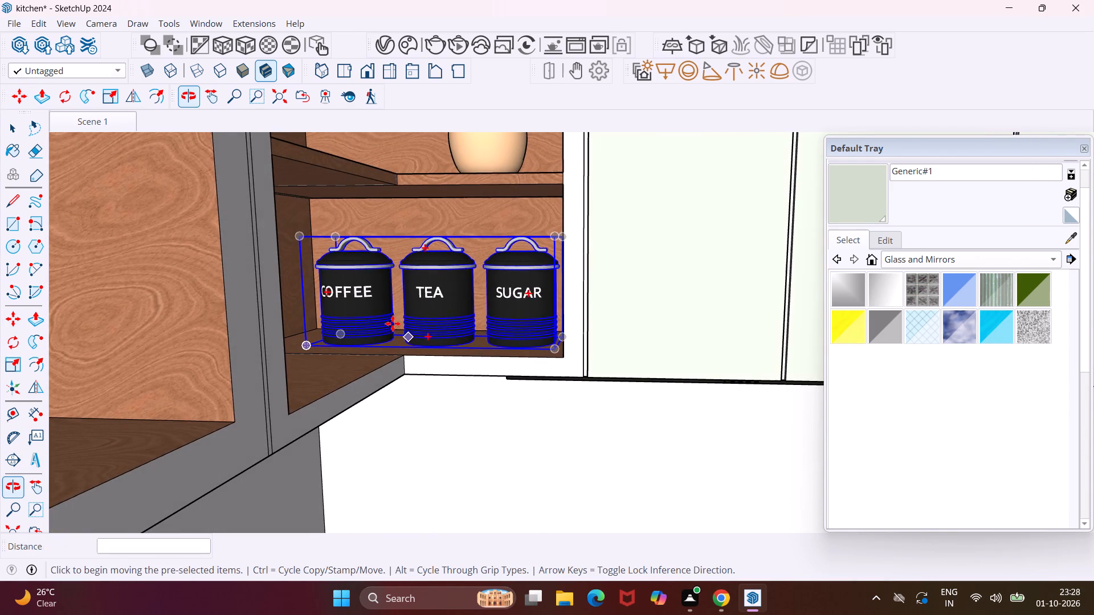
scroll(393, 323, "down", 9)
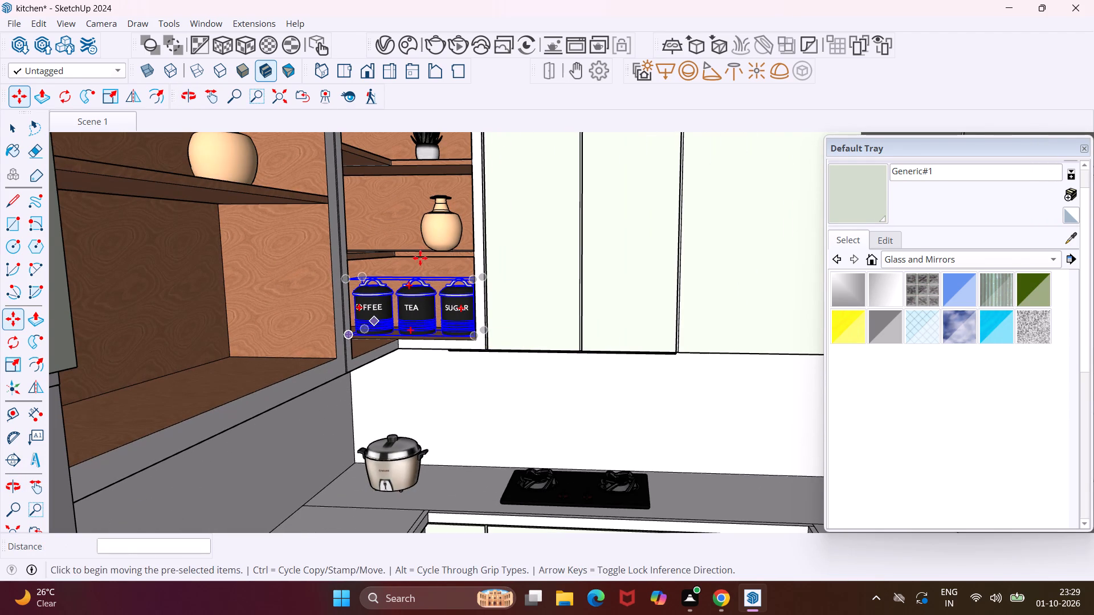
key("Escape")
key("space")
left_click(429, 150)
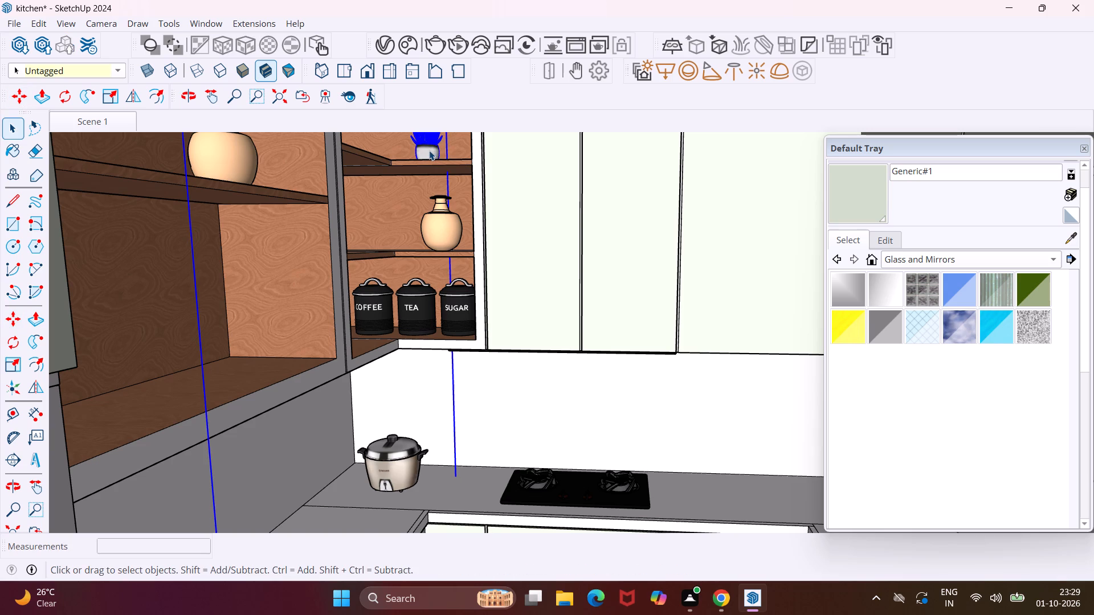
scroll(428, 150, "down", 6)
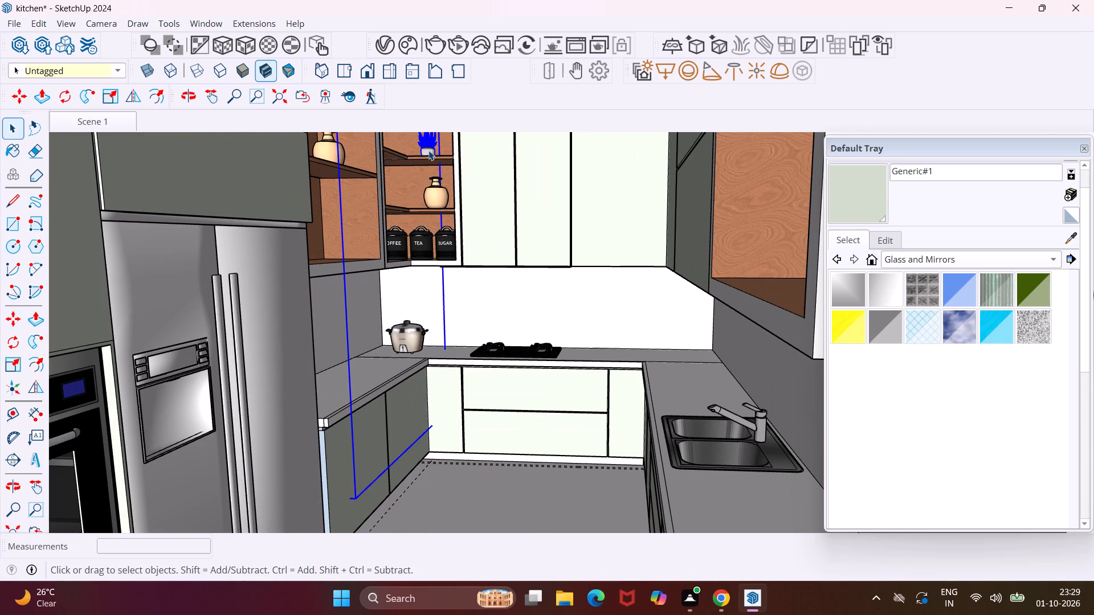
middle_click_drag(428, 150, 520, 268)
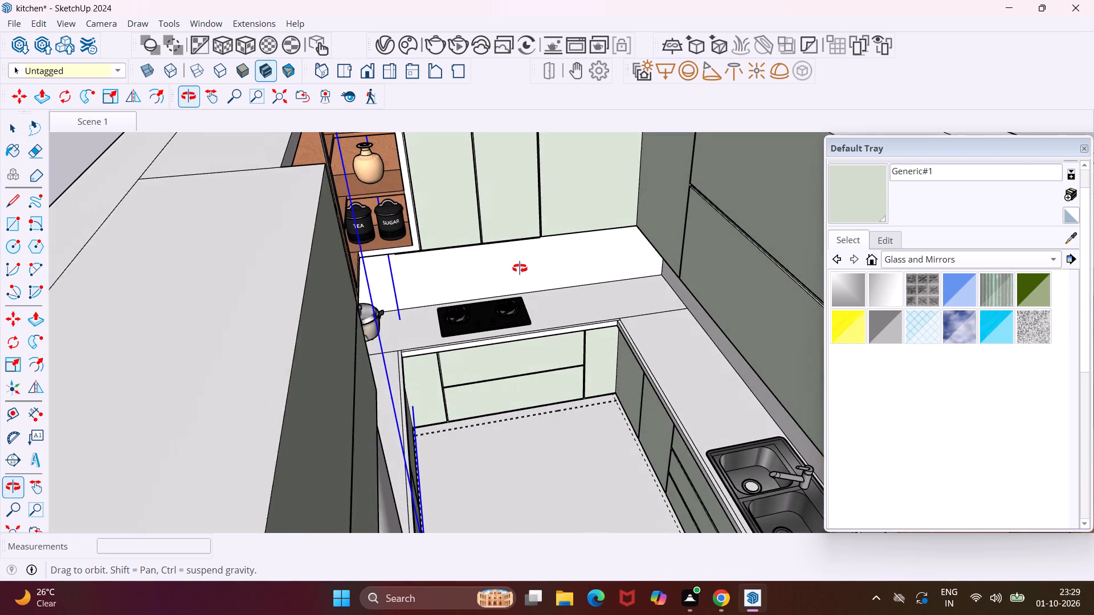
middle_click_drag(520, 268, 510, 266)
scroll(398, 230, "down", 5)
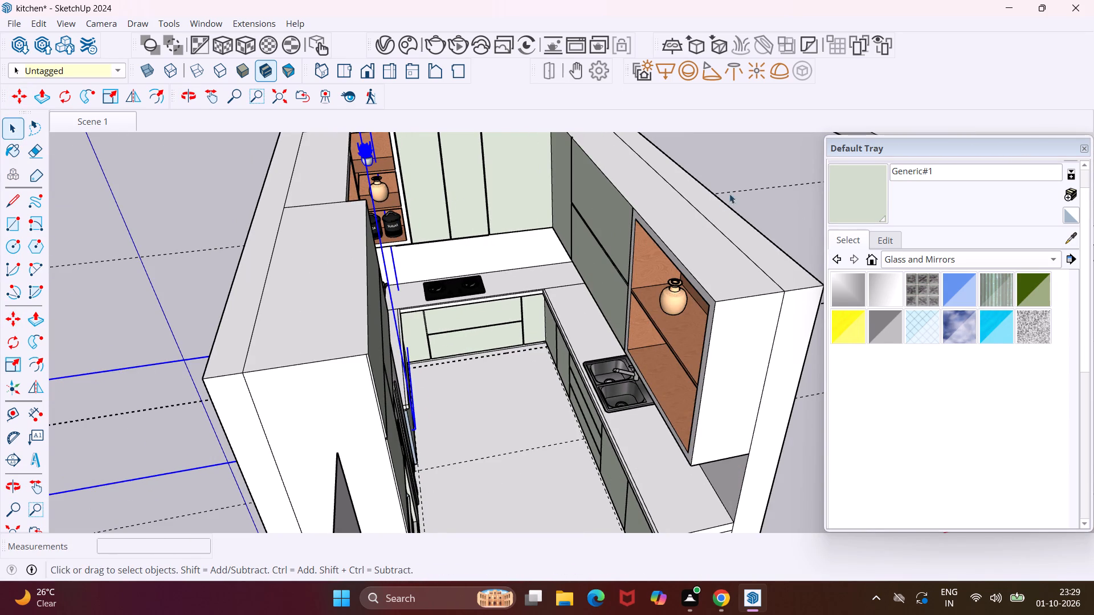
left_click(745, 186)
Move the lidded cooking pot about 28' 9 13/16" from outside the kitchen onto the counter between the rice cooker and the hob.
middle_click_drag(423, 234, 344, 225)
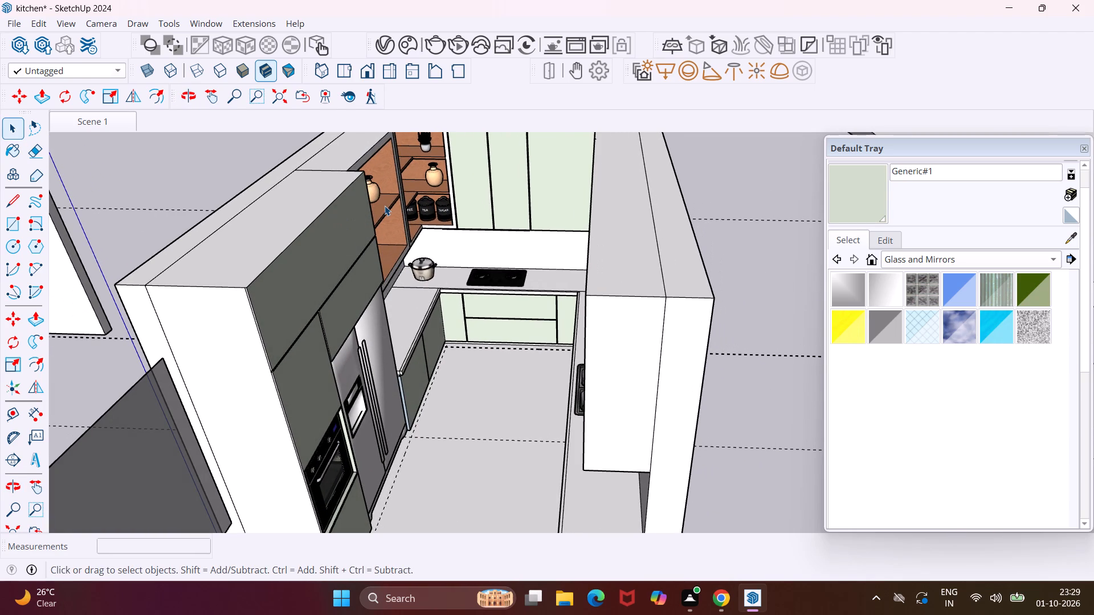
scroll(385, 206, "down", 10)
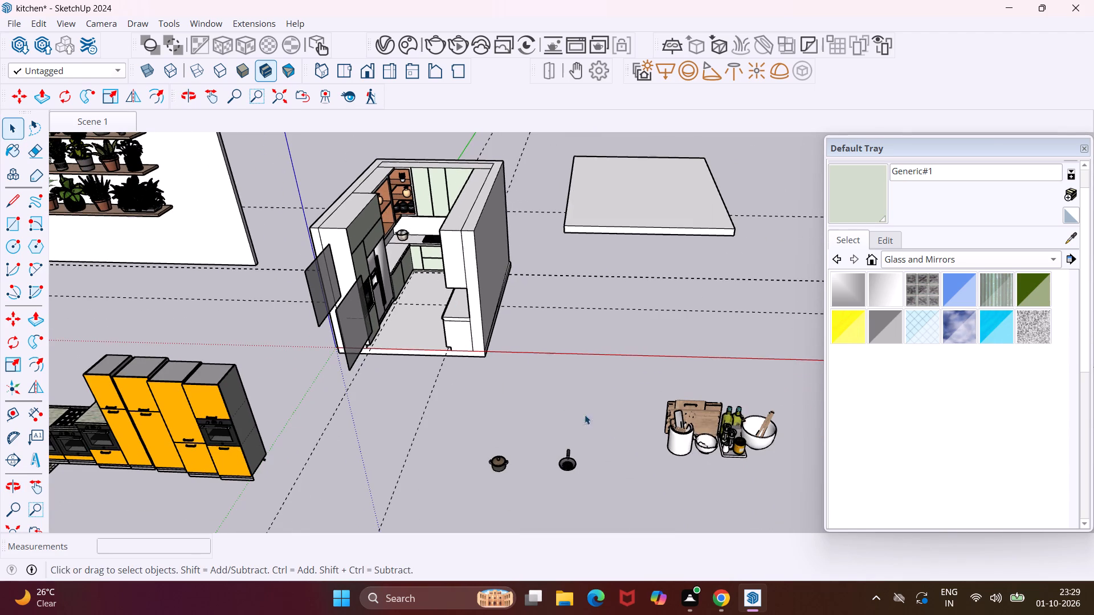
middle_click_drag(645, 479, 545, 452)
scroll(403, 422, "up", 7)
left_click(409, 401)
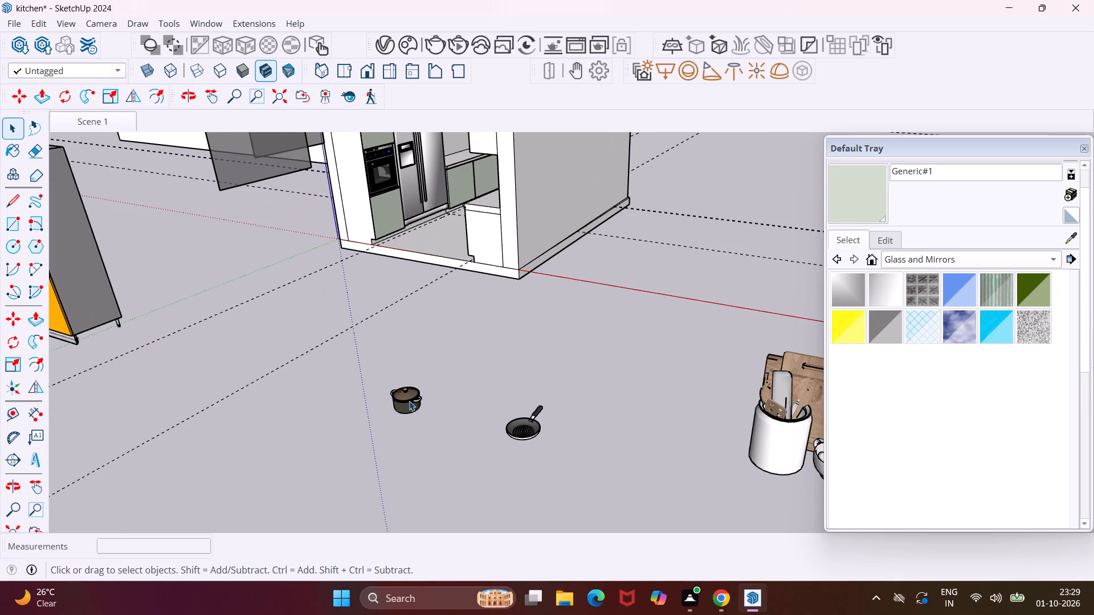
key("m")
middle_click_drag(409, 400, 470, 405)
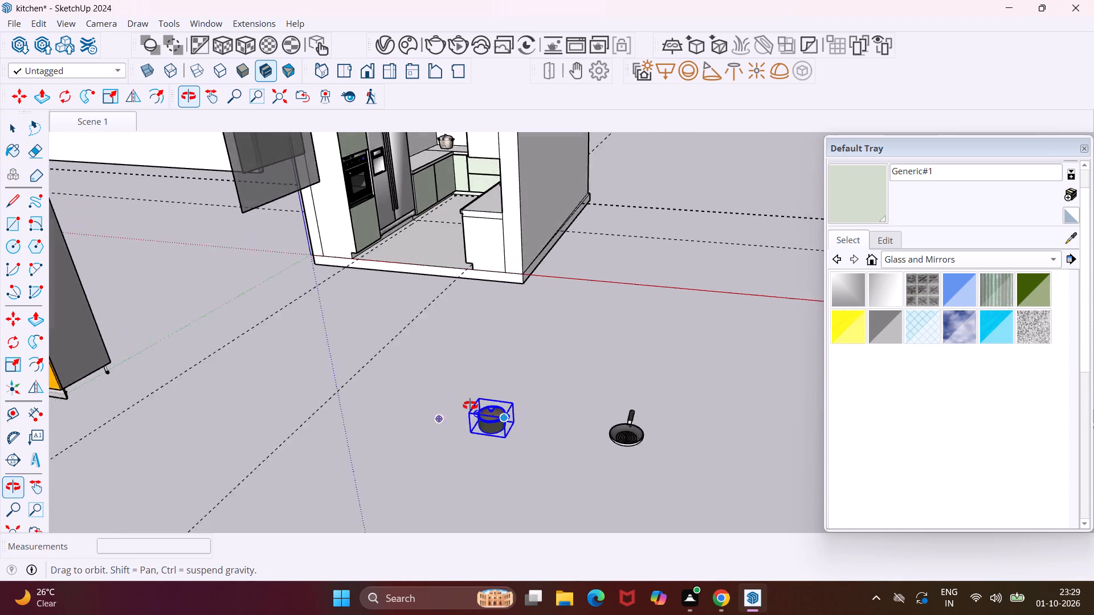
middle_click_drag(470, 405, 507, 408)
scroll(553, 453, "up", 7)
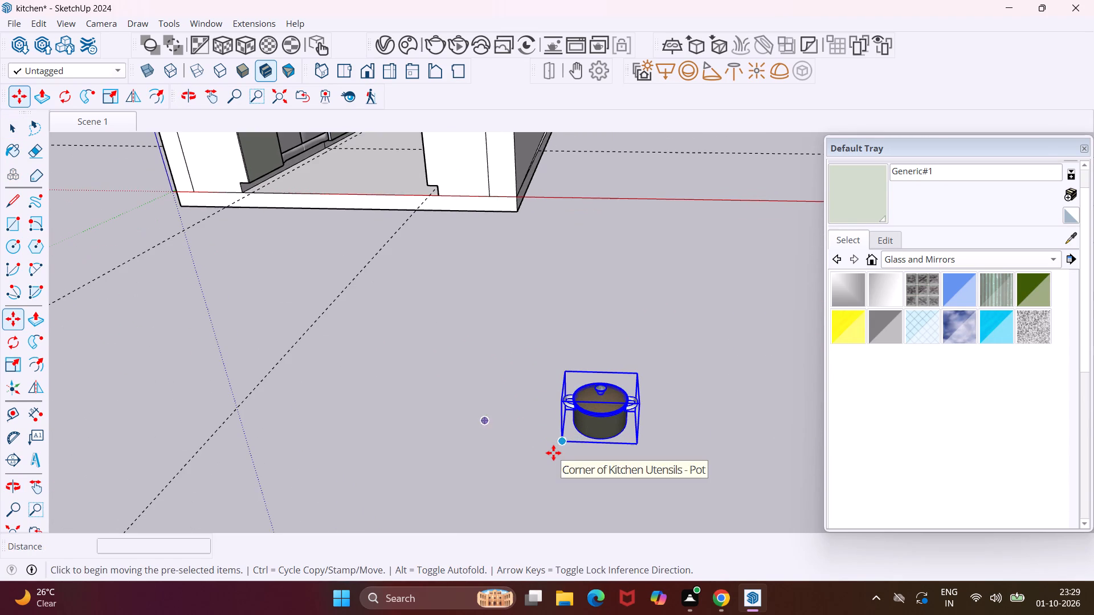
left_click(562, 442)
scroll(496, 403, "down", 6)
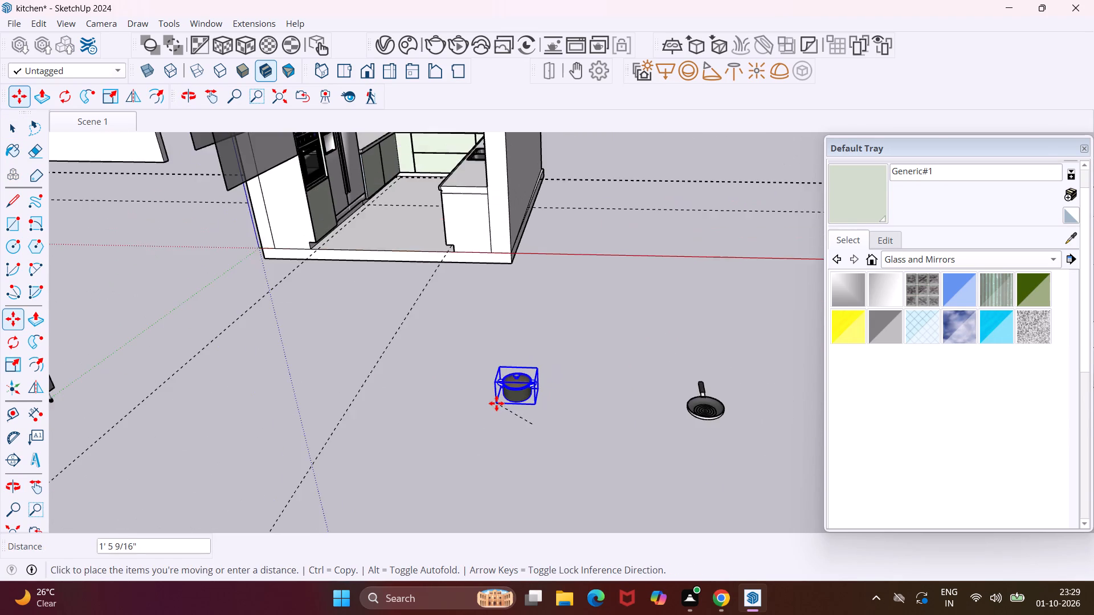
scroll(496, 403, "down", 6)
scroll(445, 195, "up", 19)
middle_click_drag(445, 193, 535, 205)
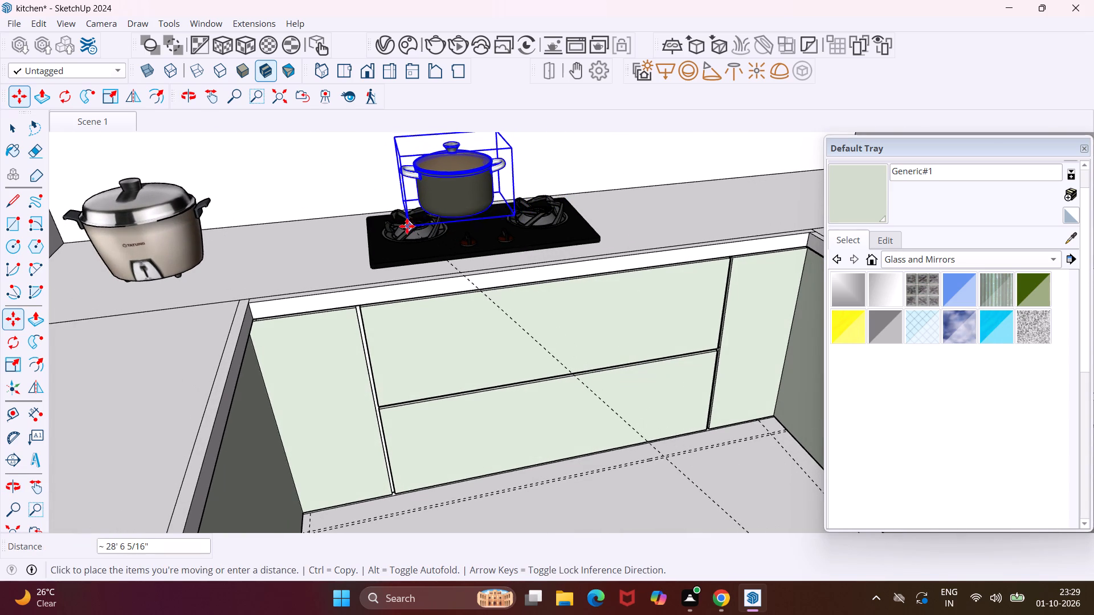
scroll(387, 229, "up", 14)
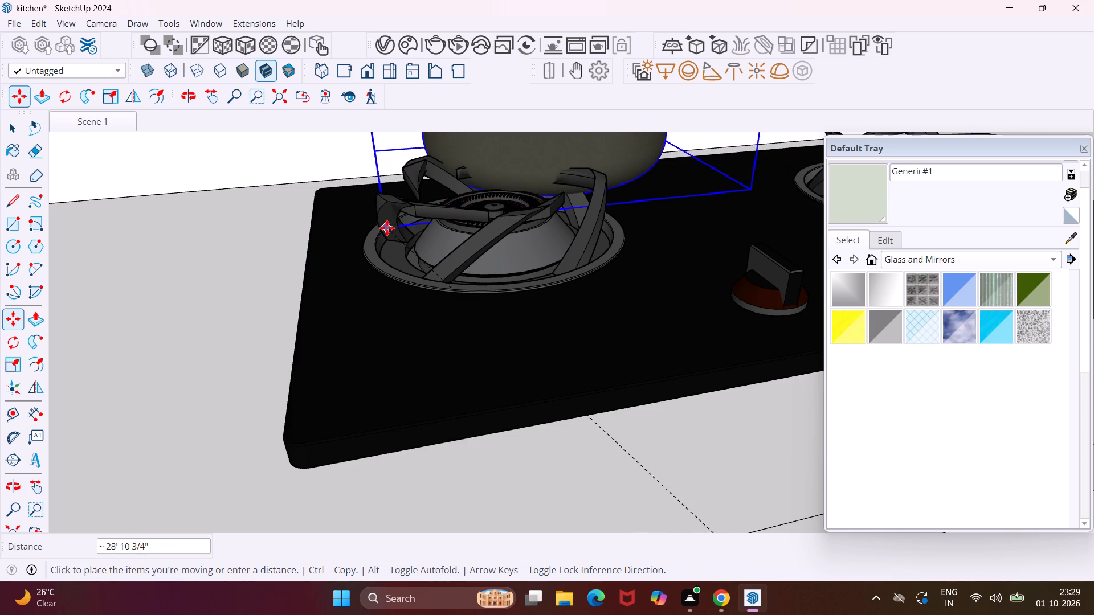
scroll(460, 245, "down", 10)
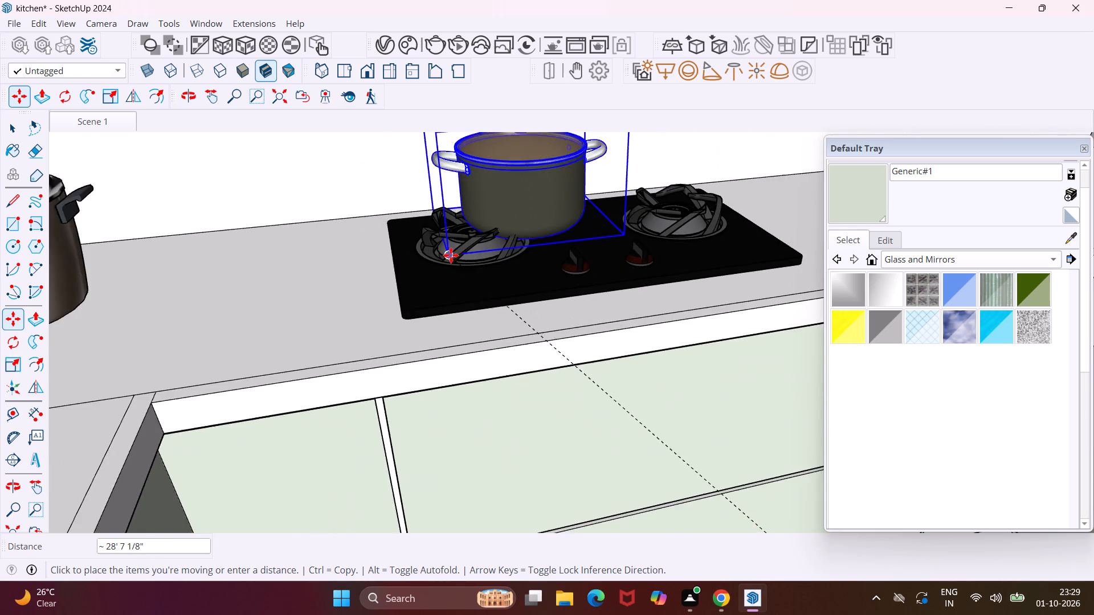
scroll(450, 256, "down", 3)
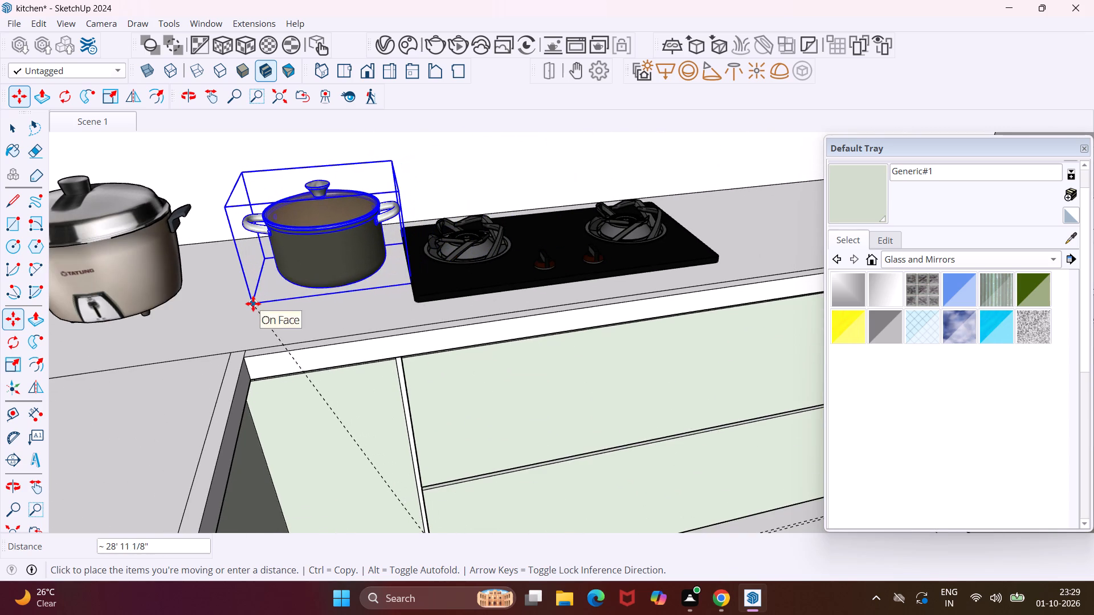
left_click(246, 313)
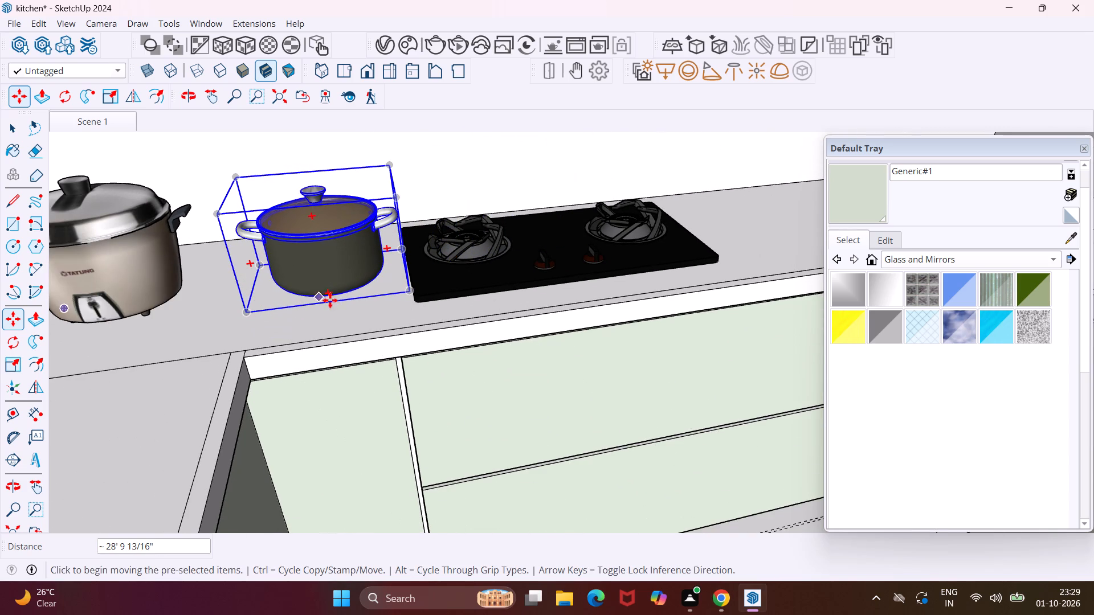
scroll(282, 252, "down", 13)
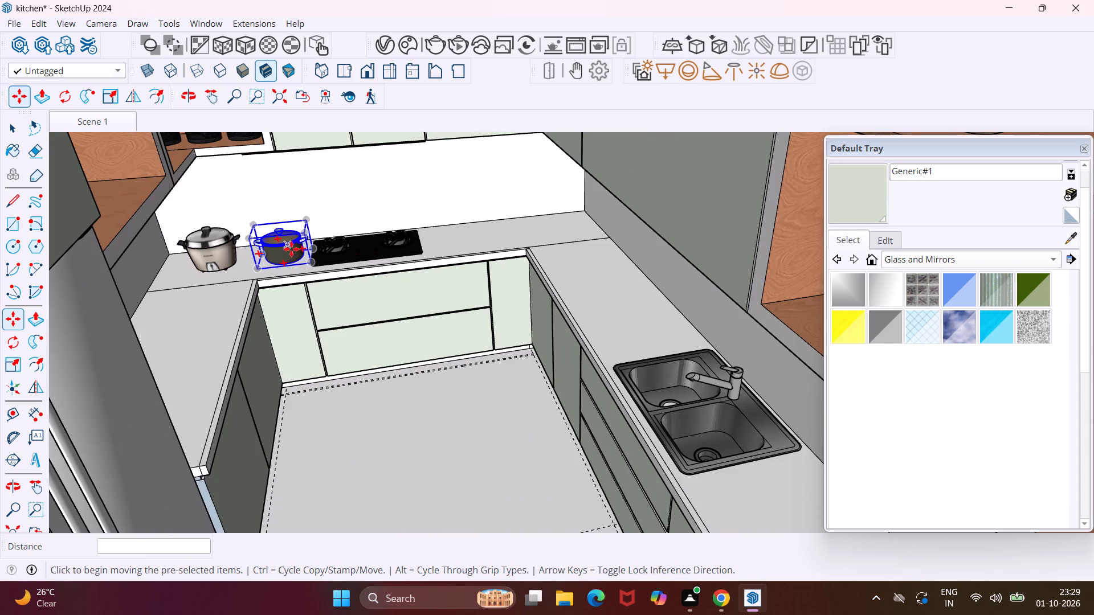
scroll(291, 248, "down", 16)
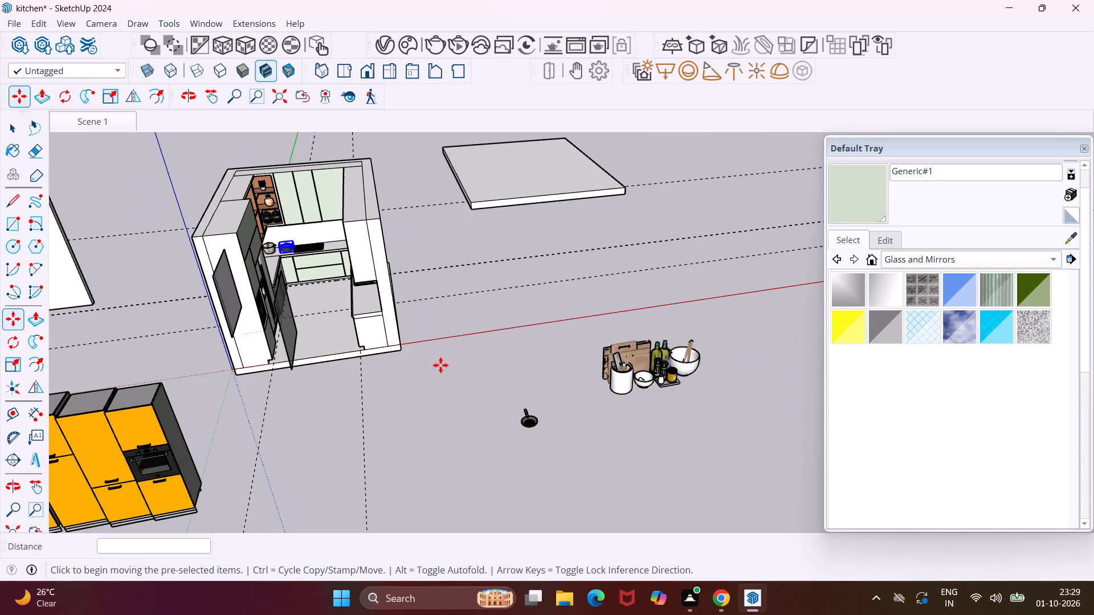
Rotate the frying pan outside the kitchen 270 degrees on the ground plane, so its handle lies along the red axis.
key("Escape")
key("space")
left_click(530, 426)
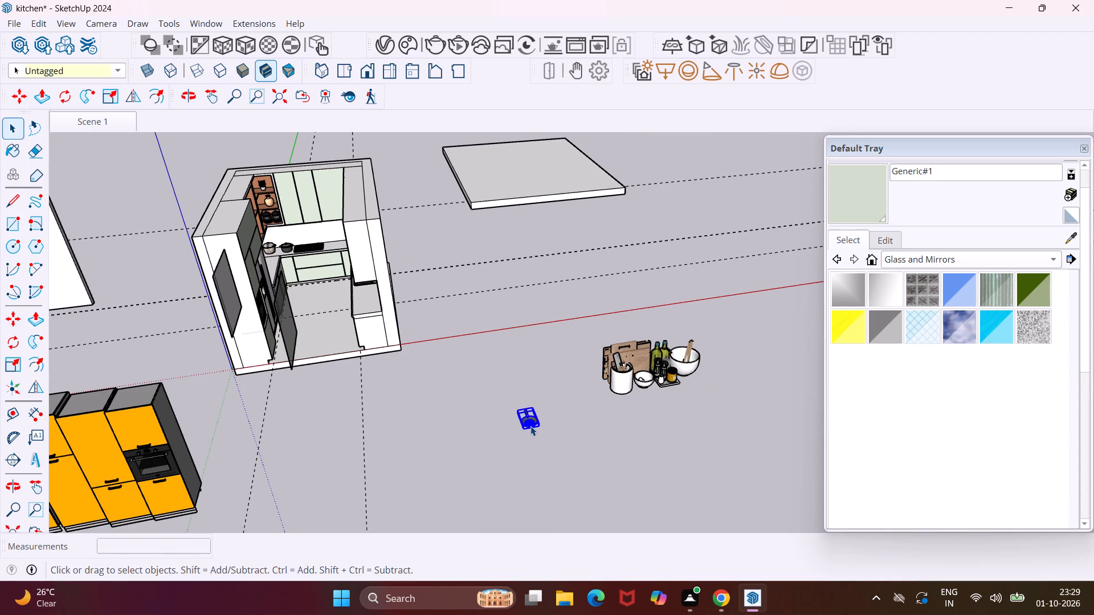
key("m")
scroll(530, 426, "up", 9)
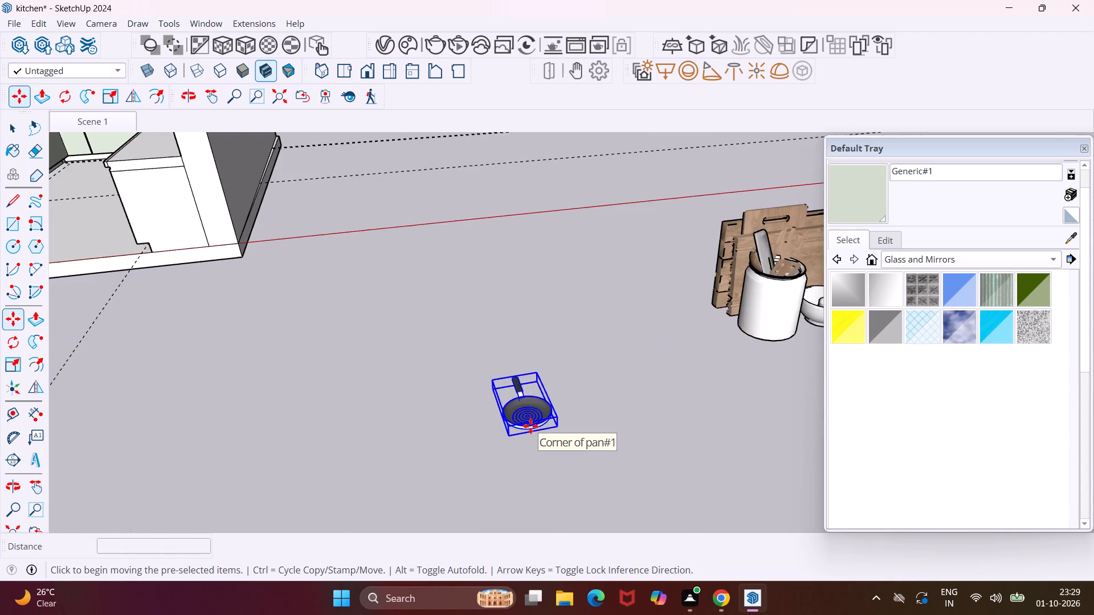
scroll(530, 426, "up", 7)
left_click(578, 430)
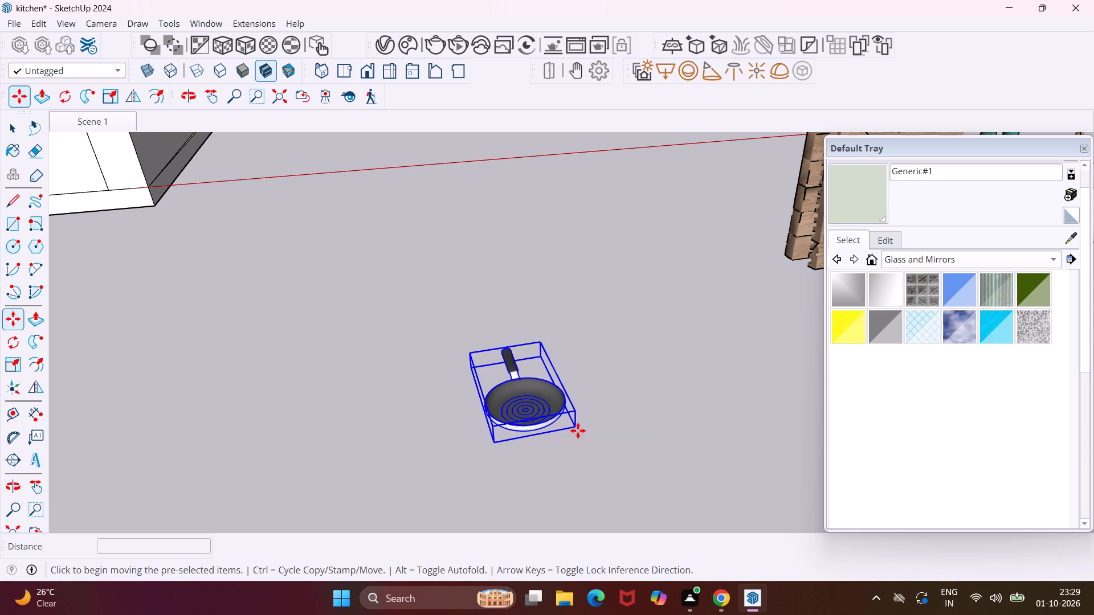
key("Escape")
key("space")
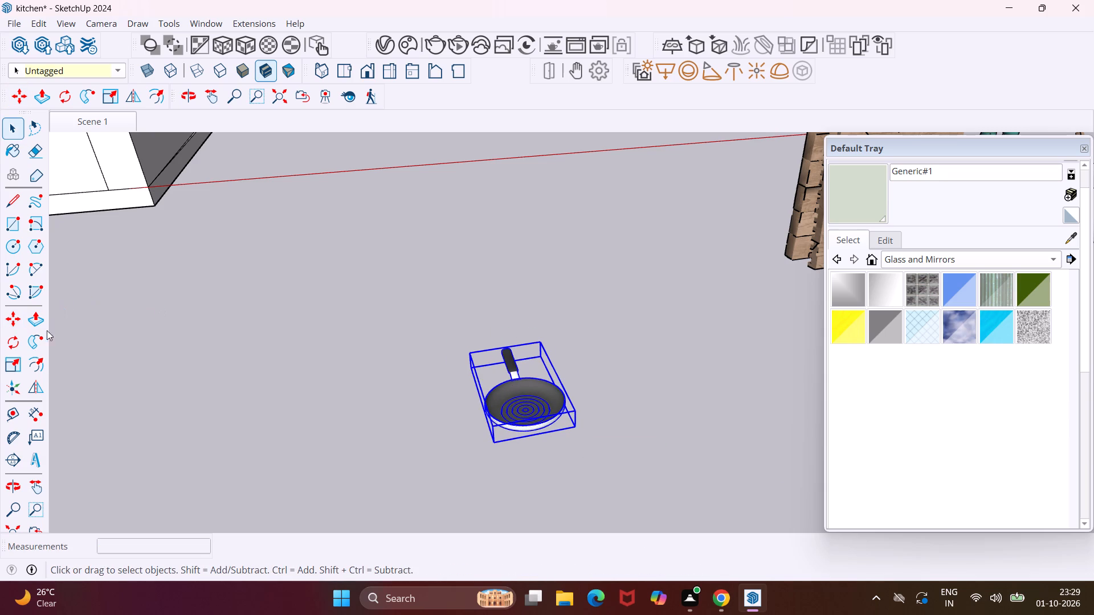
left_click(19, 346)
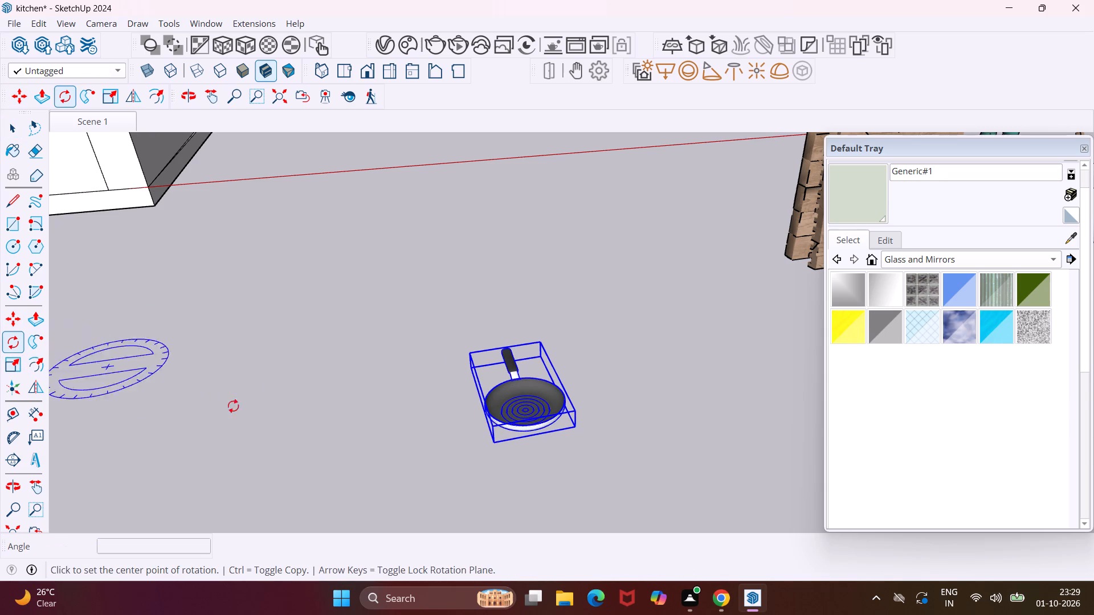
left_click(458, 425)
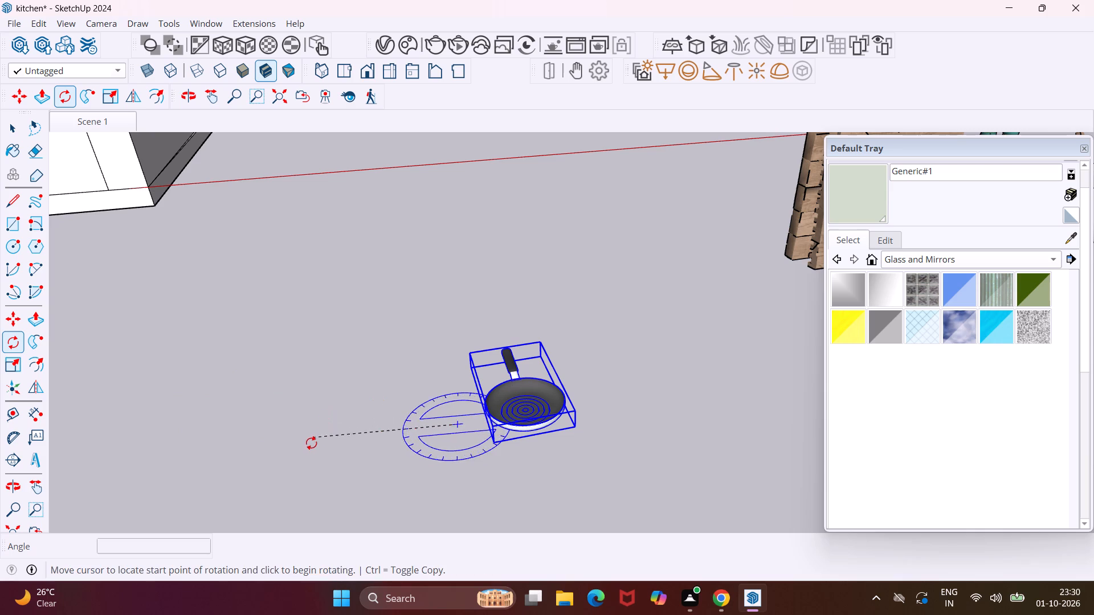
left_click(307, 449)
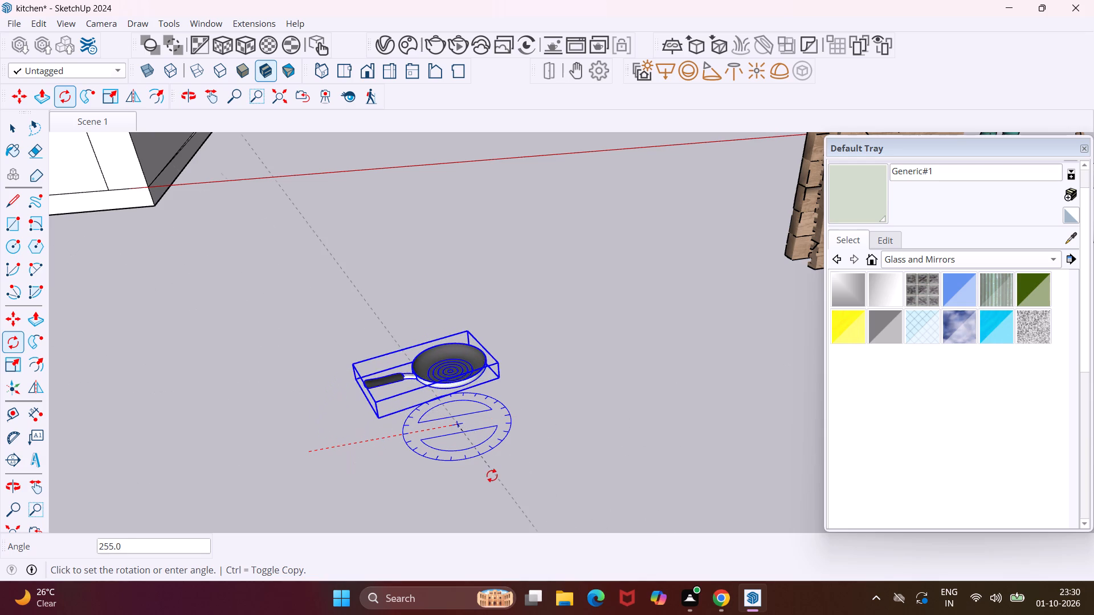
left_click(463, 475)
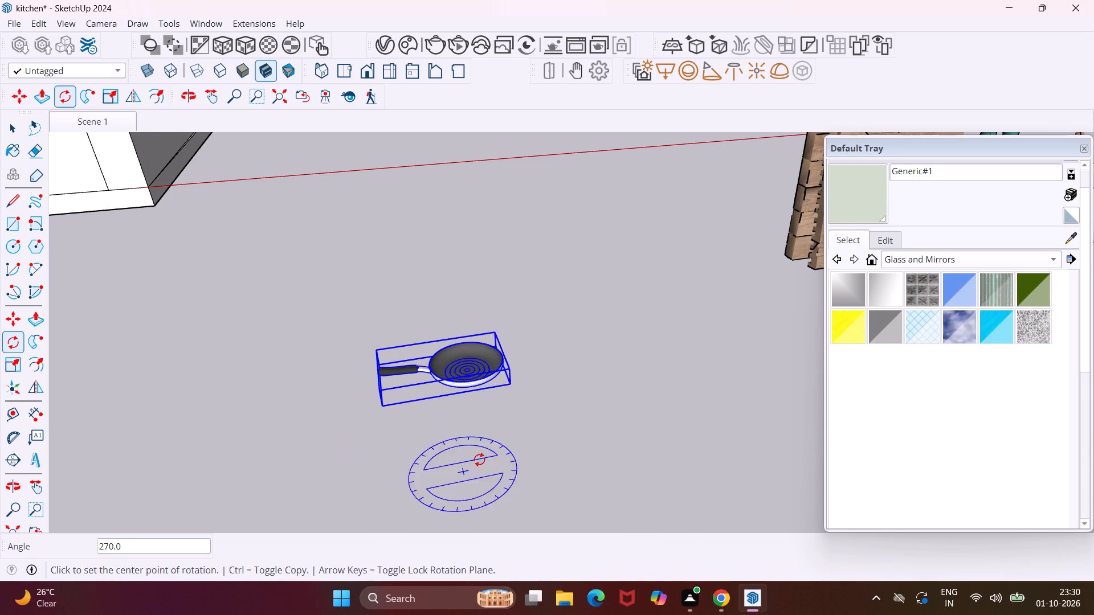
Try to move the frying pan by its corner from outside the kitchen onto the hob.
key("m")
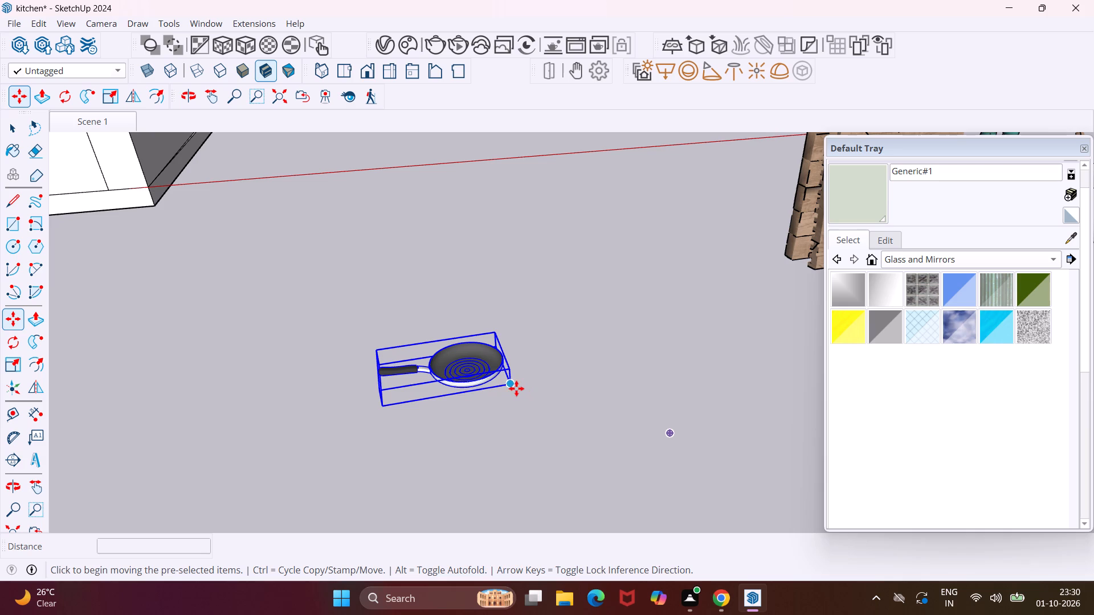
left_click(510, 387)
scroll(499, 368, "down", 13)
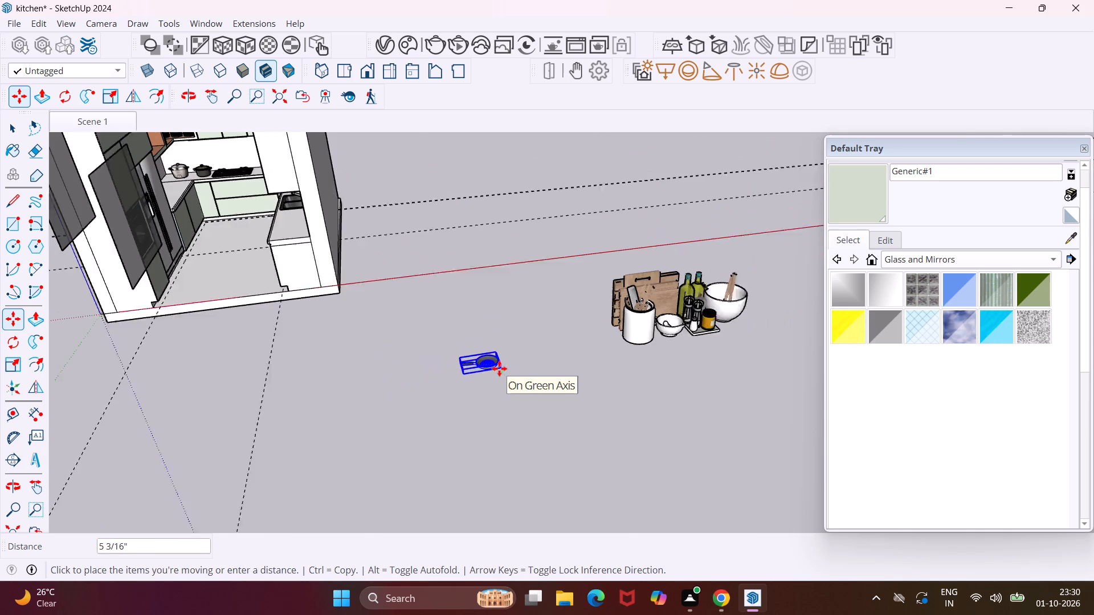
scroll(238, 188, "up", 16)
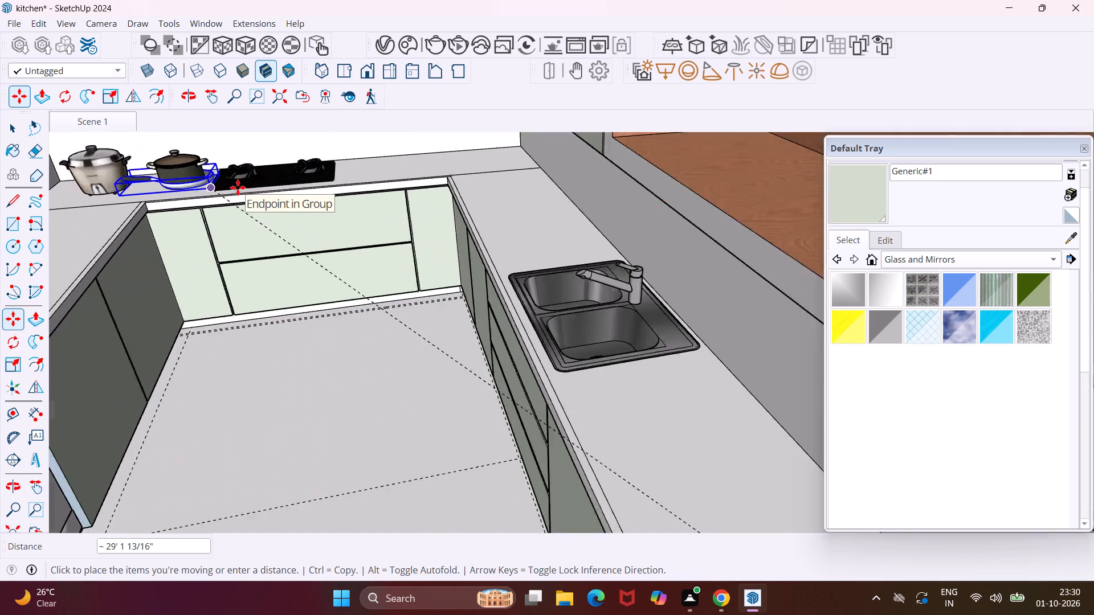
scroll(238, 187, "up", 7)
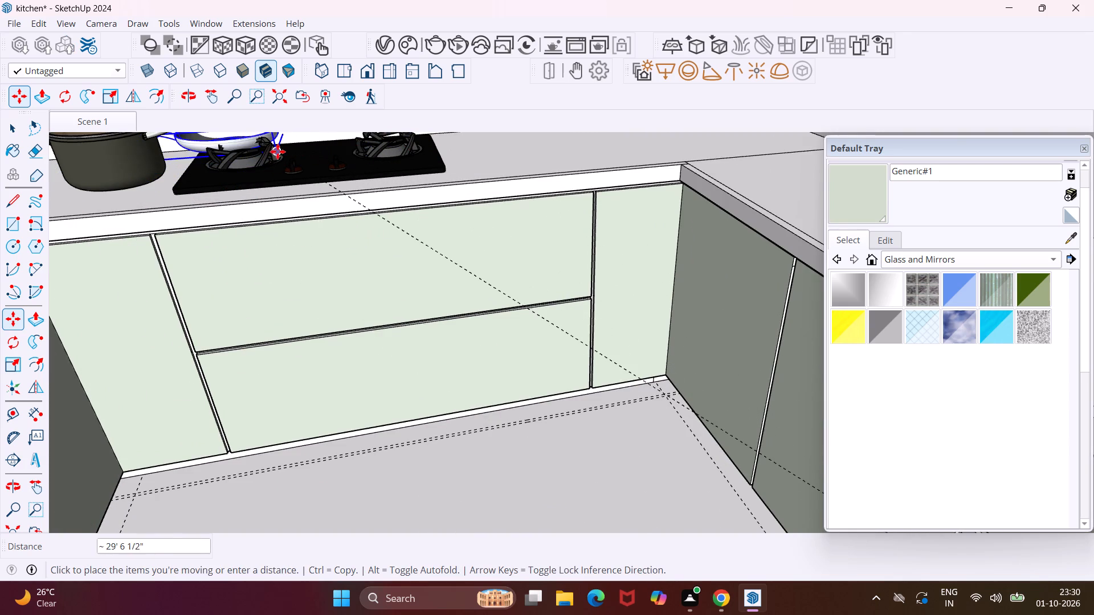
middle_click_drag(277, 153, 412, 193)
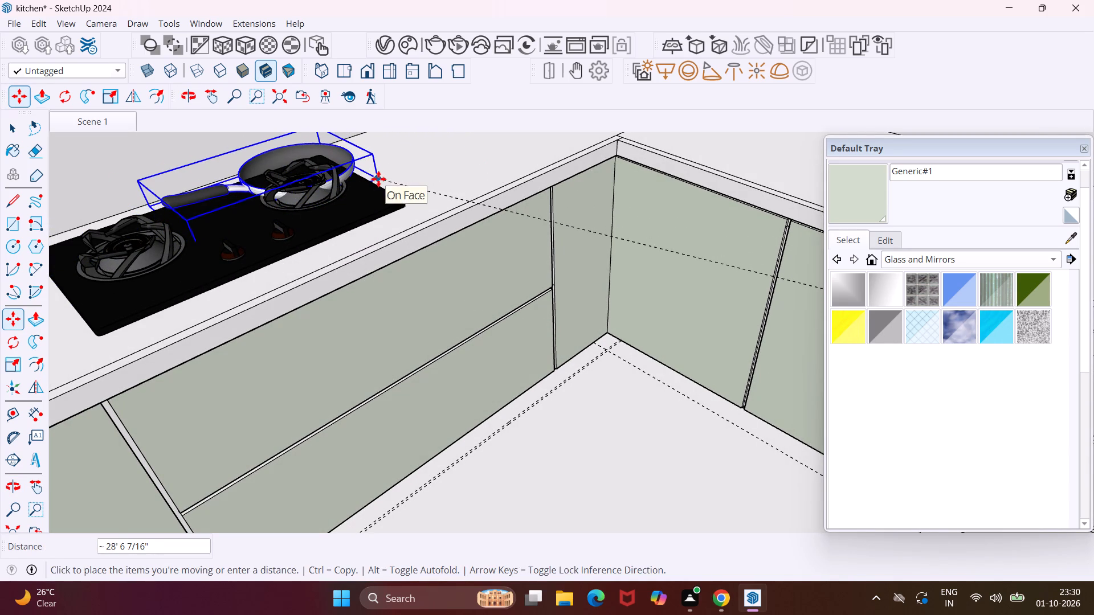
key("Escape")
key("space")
Delete the frying pan lying outside the kitchen.
scroll(314, 177, "down", 12)
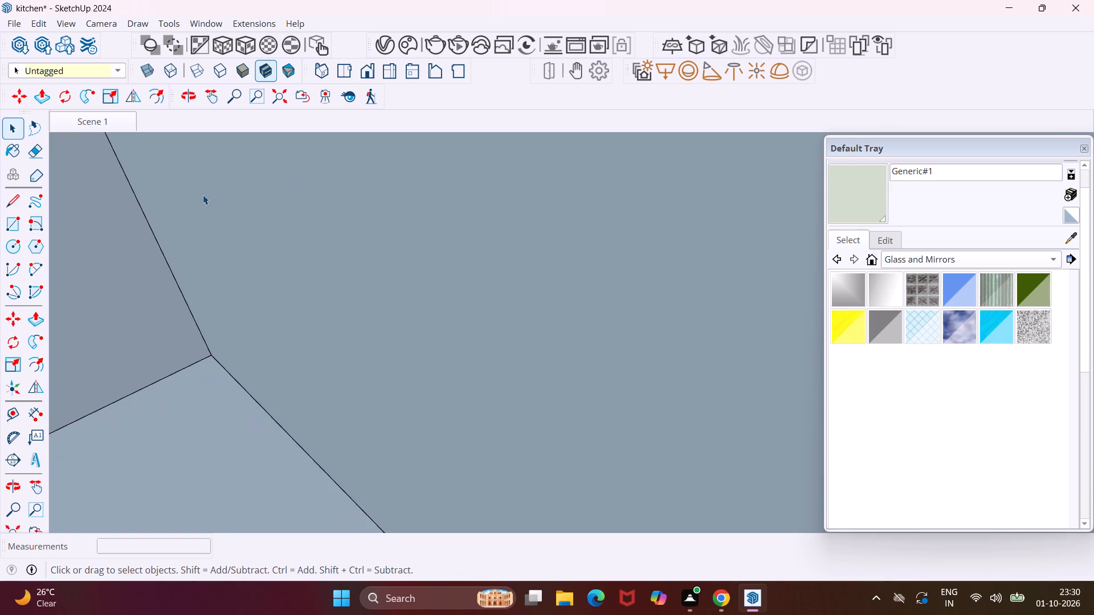
scroll(208, 206, "down", 20)
scroll(208, 206, "down", 19)
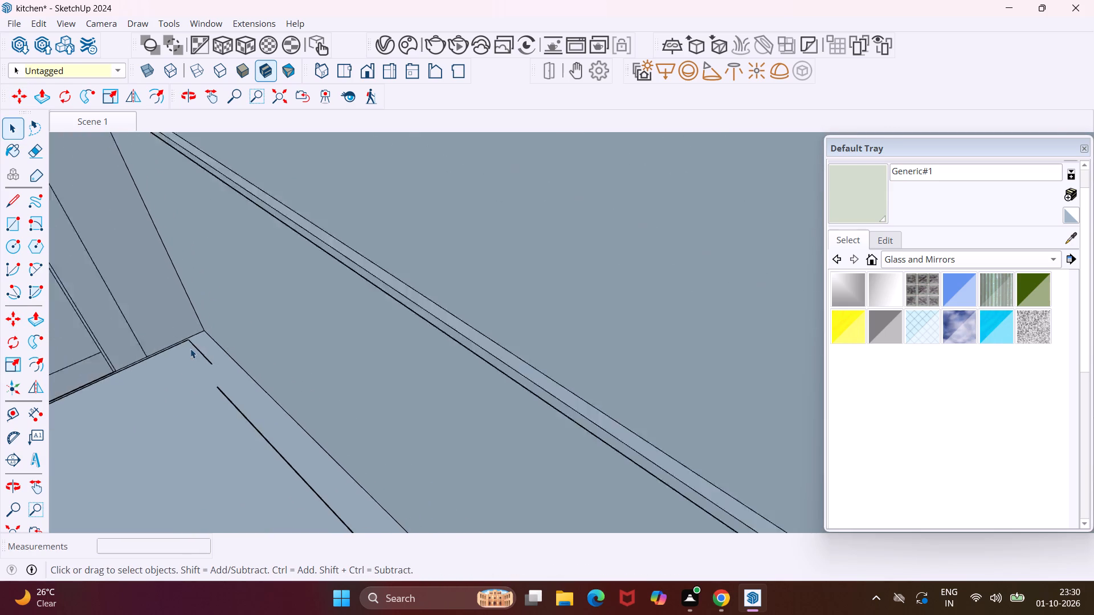
scroll(190, 348, "down", 20)
scroll(190, 348, "down", 20)
scroll(190, 348, "down", 1)
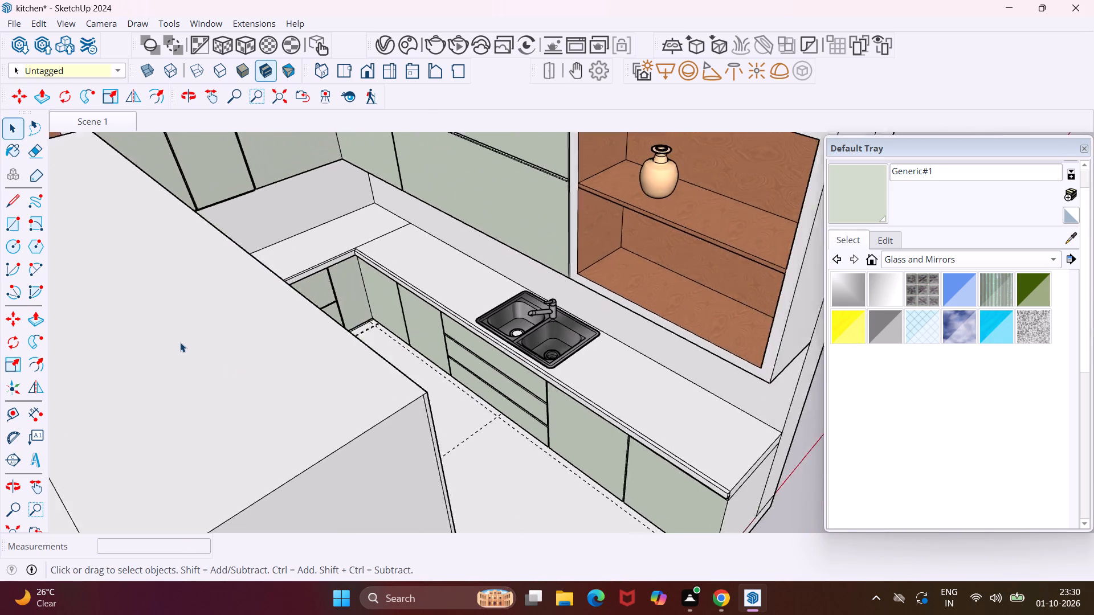
scroll(180, 342, "down", 20)
scroll(180, 342, "down", 3)
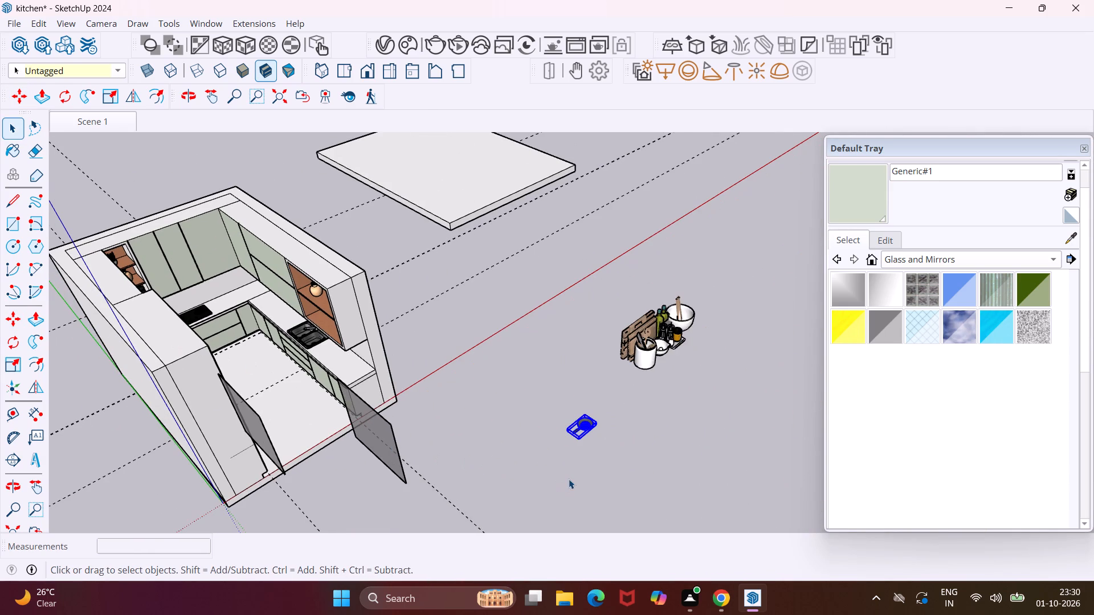
key("Delete")
Scale the kitchen utensil set with chopping boards, bottles and bowls uniformly to about 0.45.
middle_click_drag(679, 341, 676, 341)
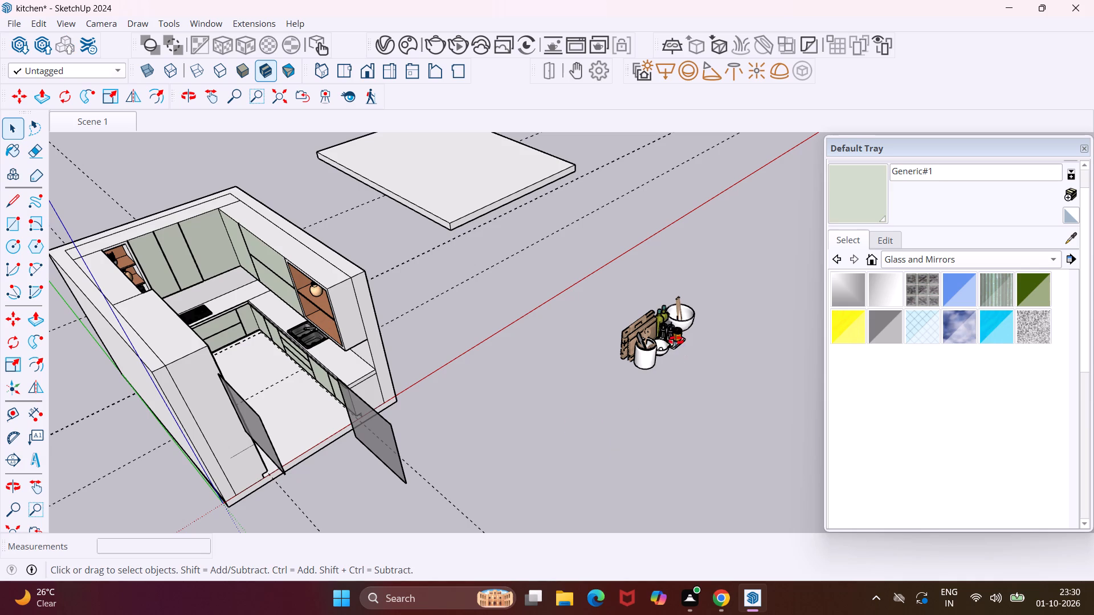
middle_click_drag(676, 341, 489, 325)
scroll(613, 373, "up", 4)
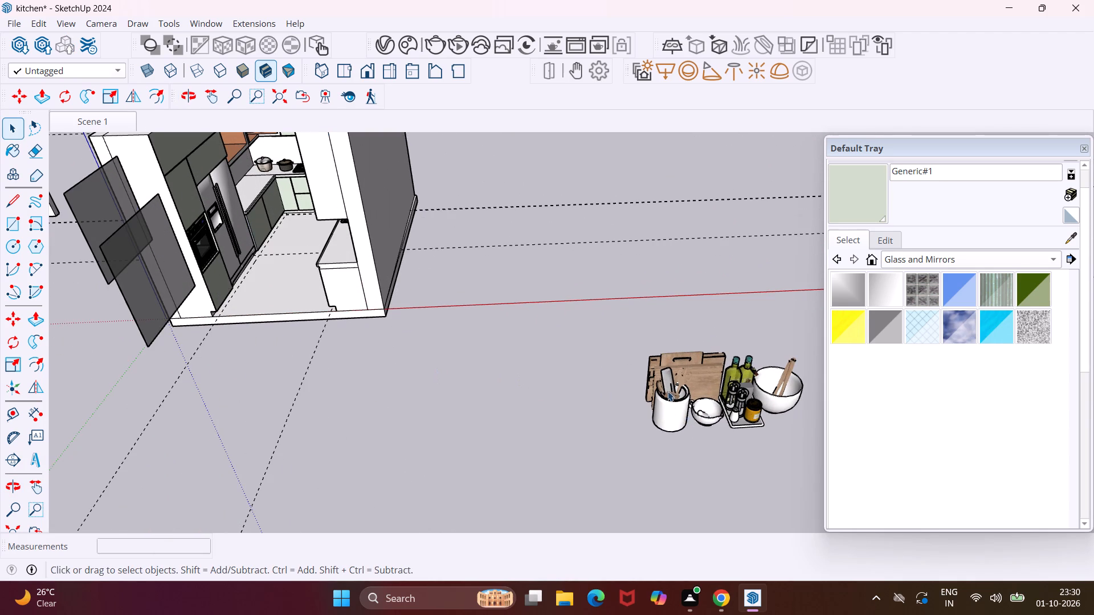
left_click_drag(809, 348, 699, 410)
left_click_drag(699, 410, 608, 439)
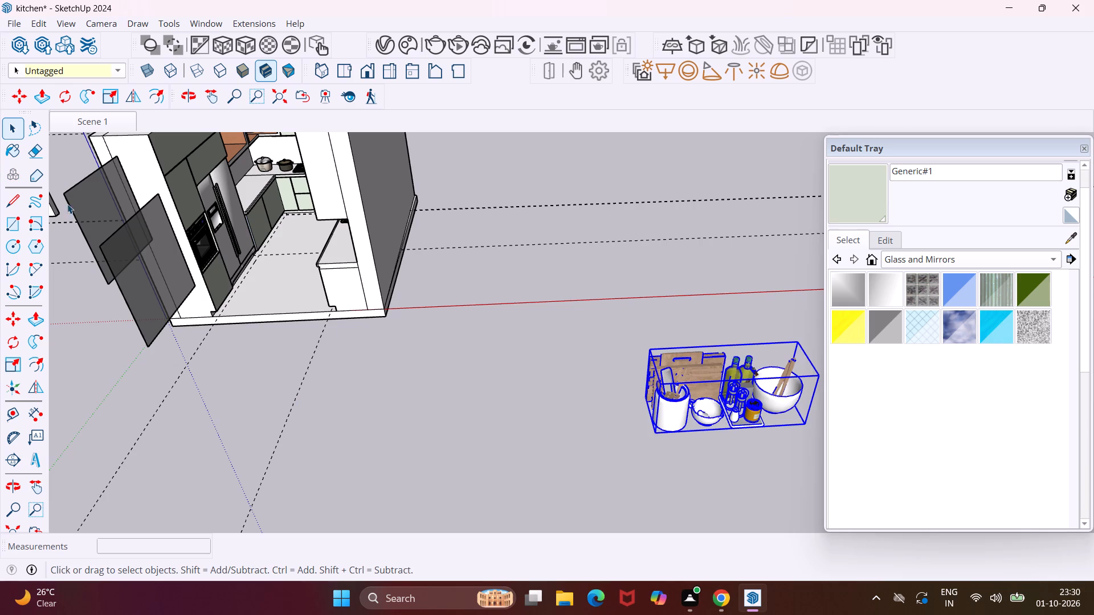
left_click(7, 364)
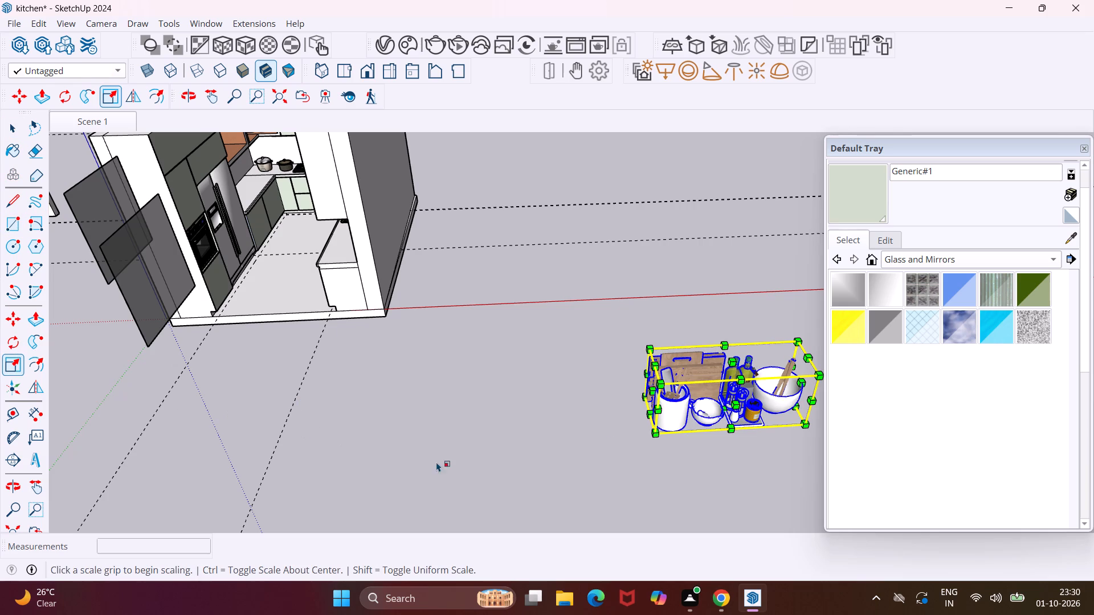
left_click(665, 388)
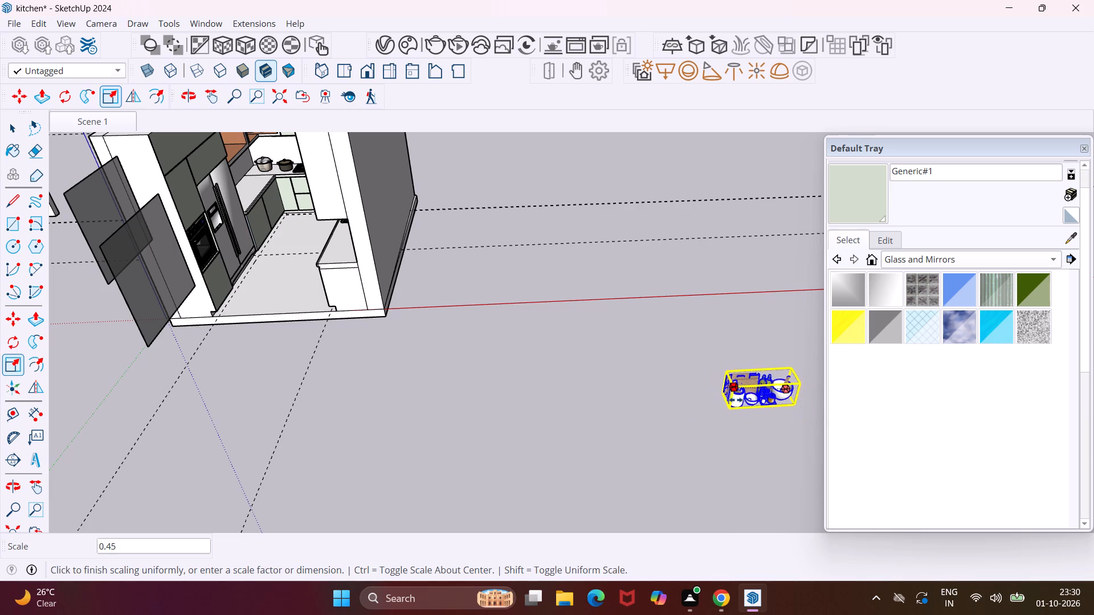
left_click(739, 401)
Move the utensil set about 31' 15/16" by its corner onto the counter corner between the hob and the sink.
key("m")
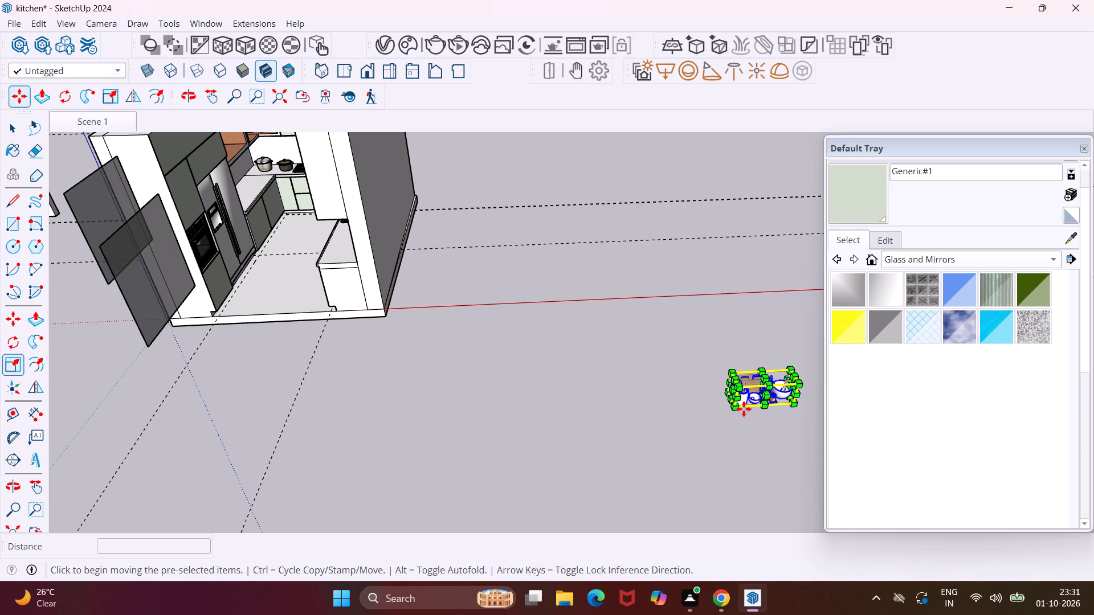
scroll(798, 405, "up", 9)
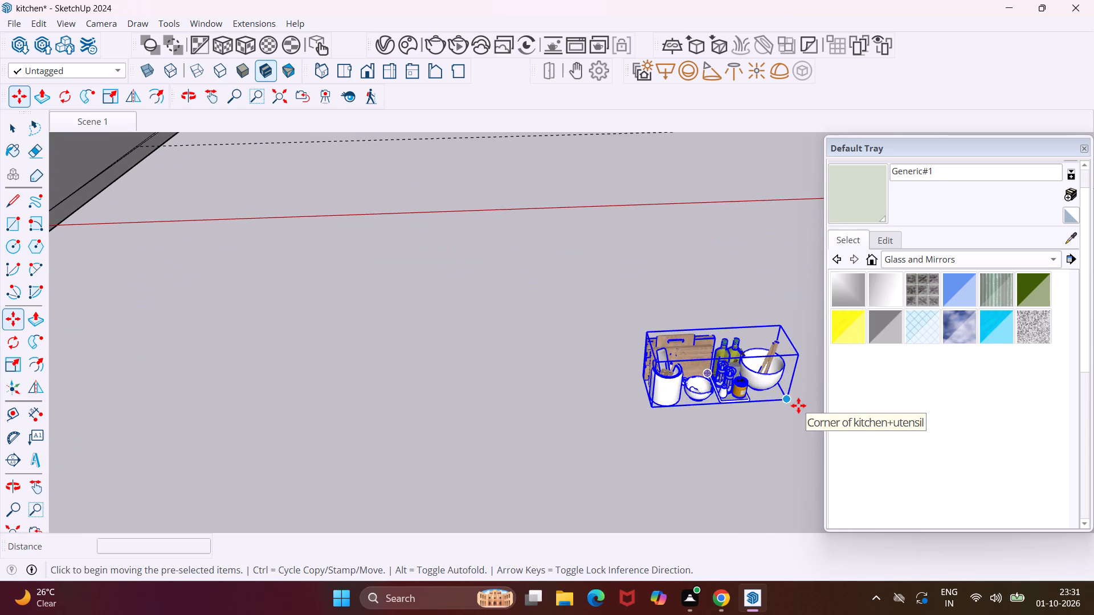
left_click(787, 400)
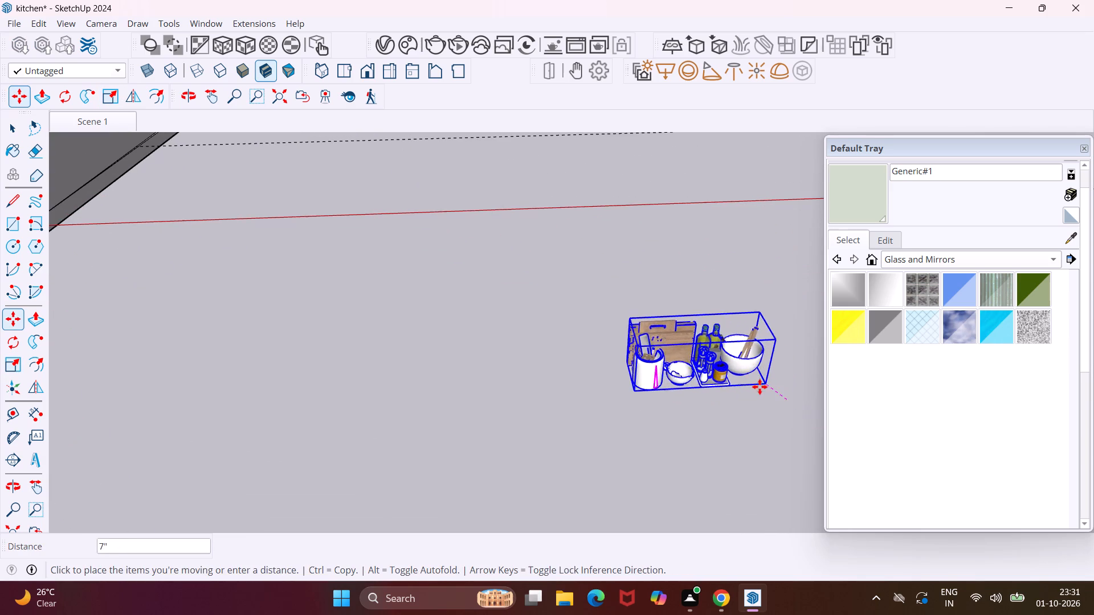
scroll(758, 384, "down", 13)
middle_click_drag(354, 241, 462, 271)
scroll(367, 221, "up", 4)
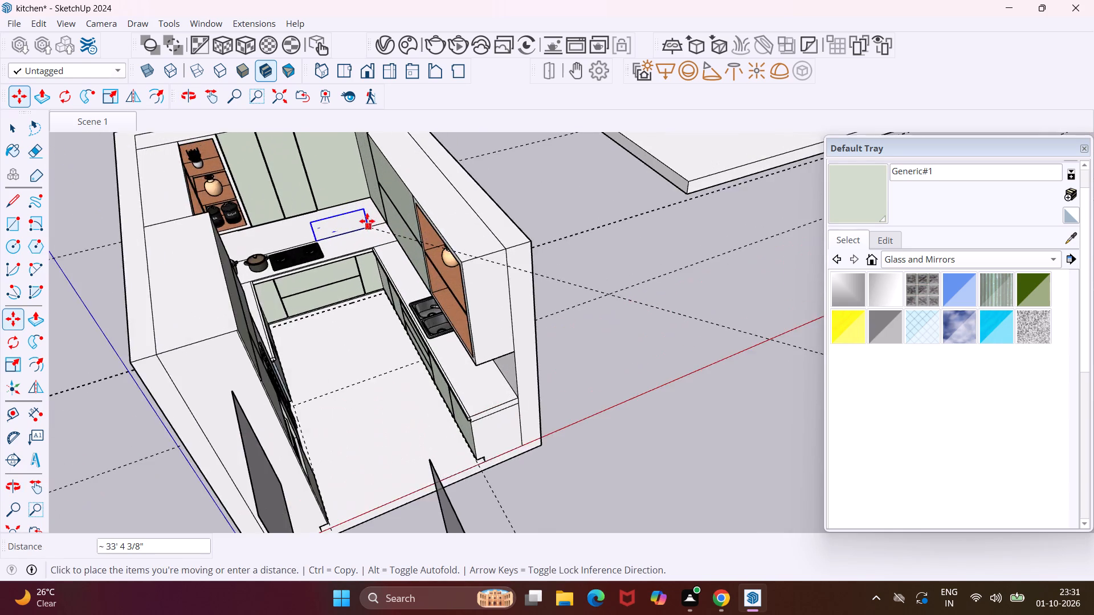
scroll(367, 221, "up", 11)
middle_click_drag(414, 263, 427, 257)
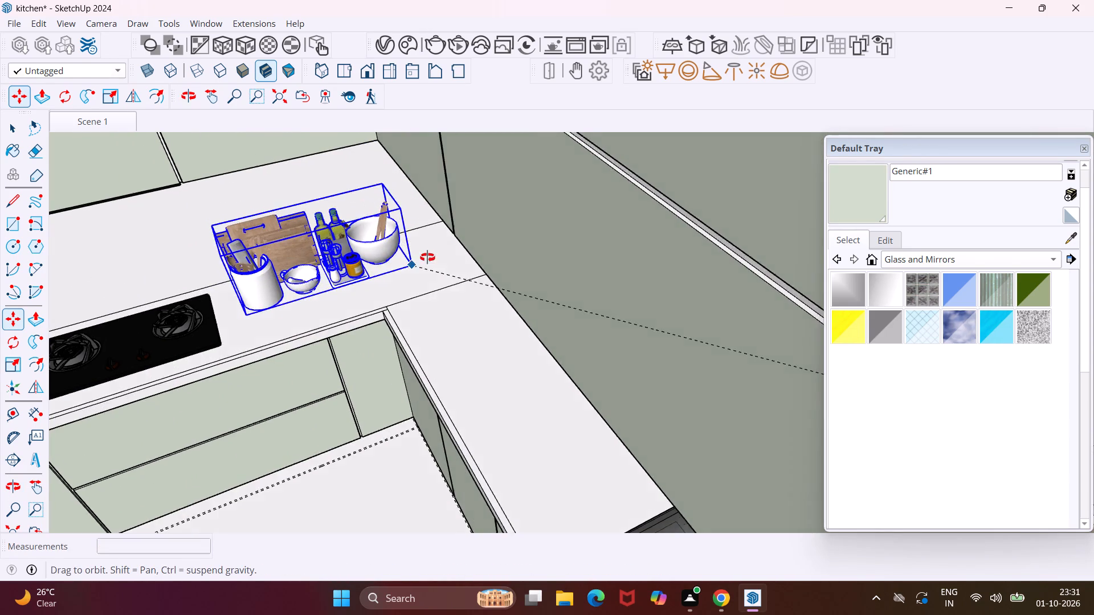
middle_click_drag(427, 257, 484, 223)
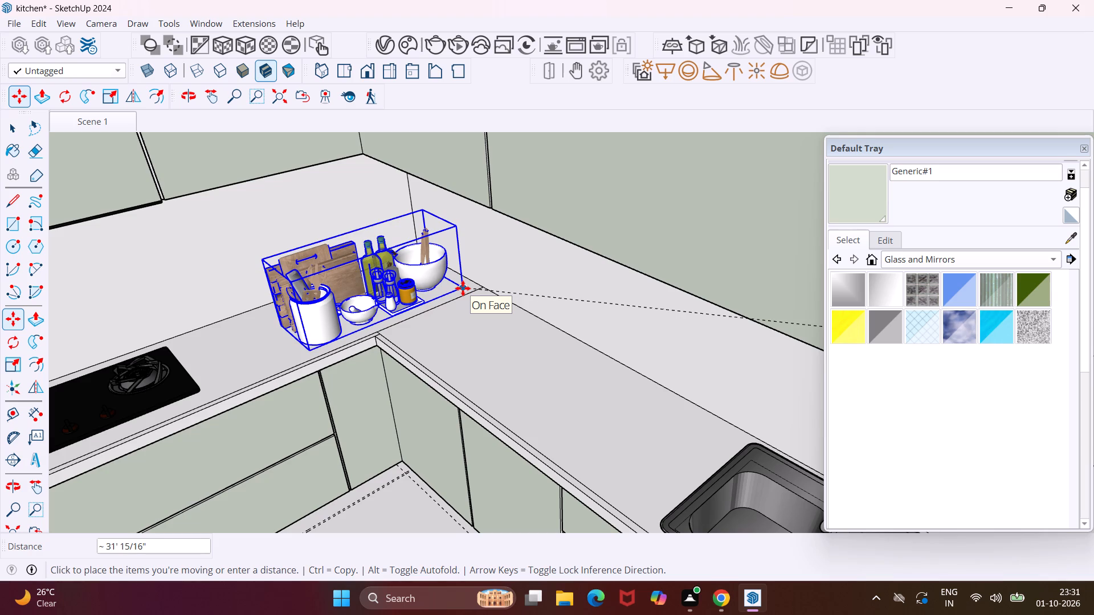
left_click(463, 288)
key("Escape")
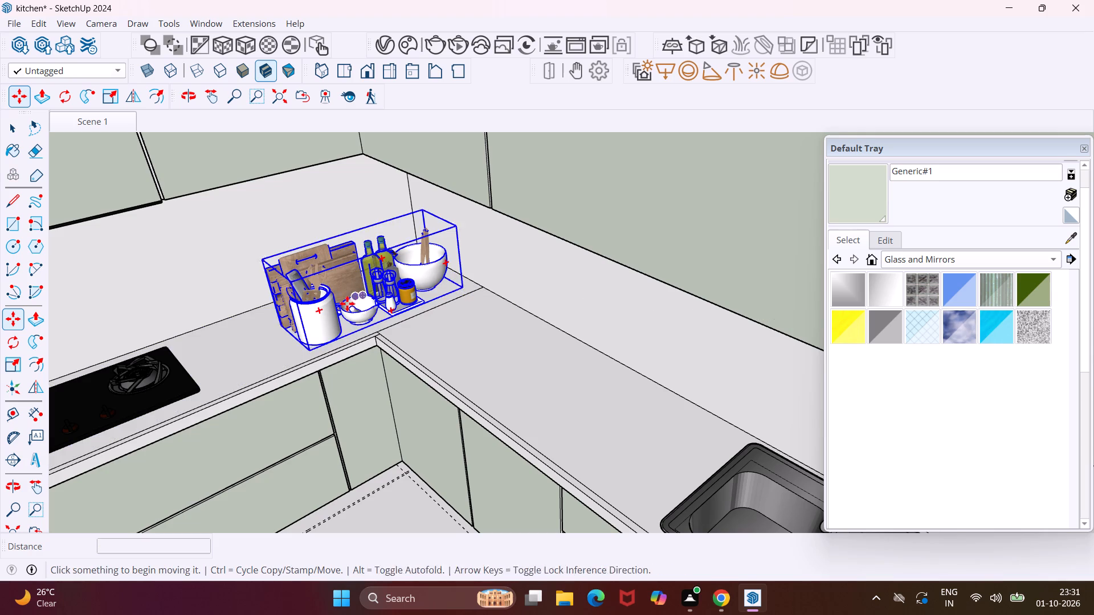
Examine the furnished kitchen as a whole and the objects remaining around it.
scroll(243, 281, "down", 16)
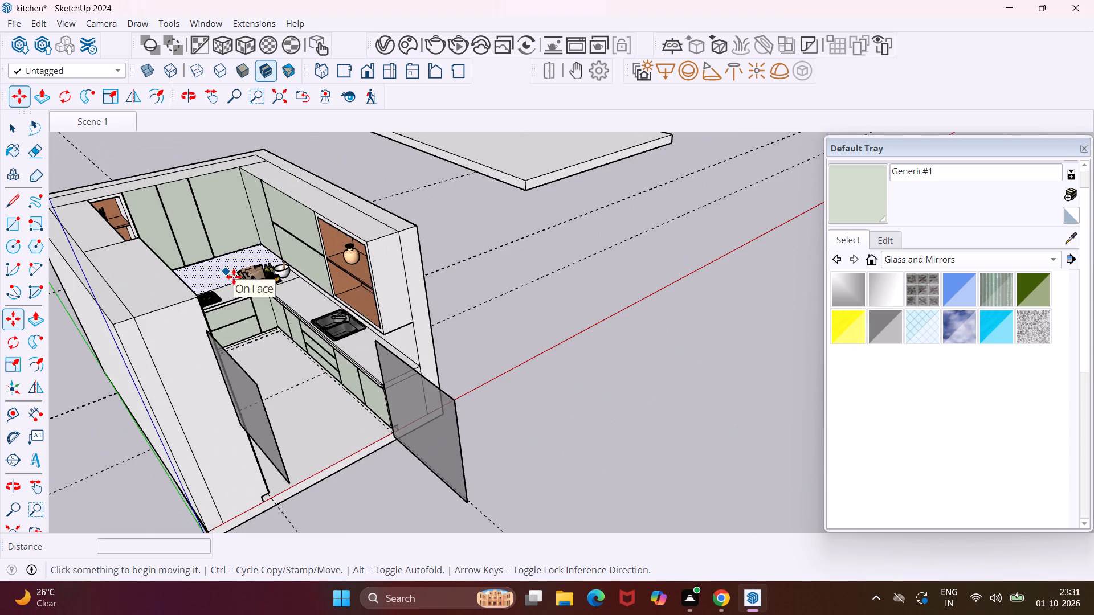
middle_click_drag(477, 331, 369, 322)
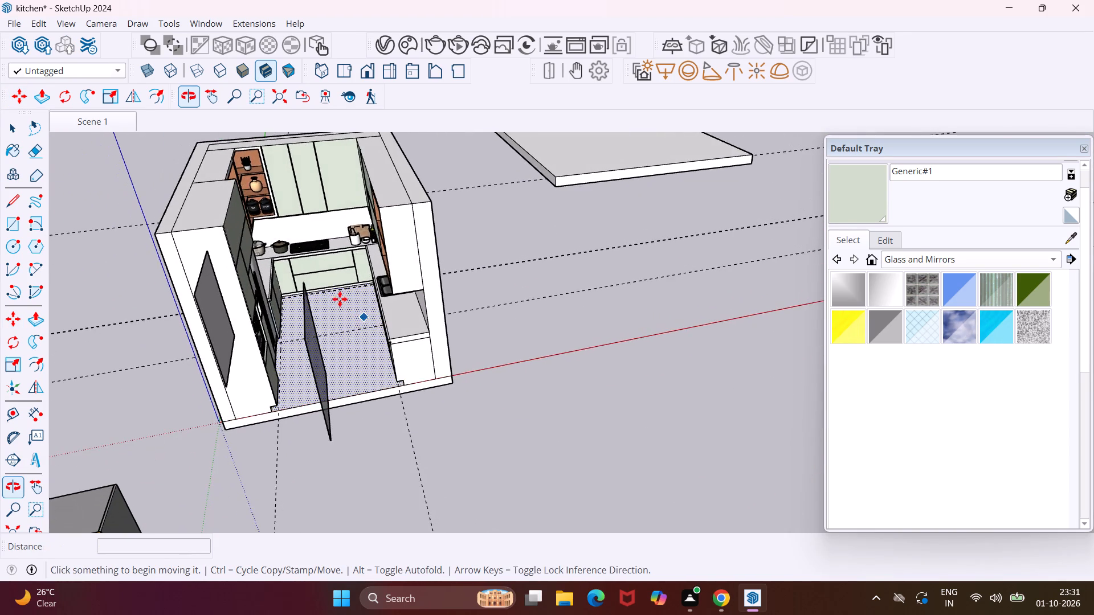
scroll(329, 295, "down", 9)
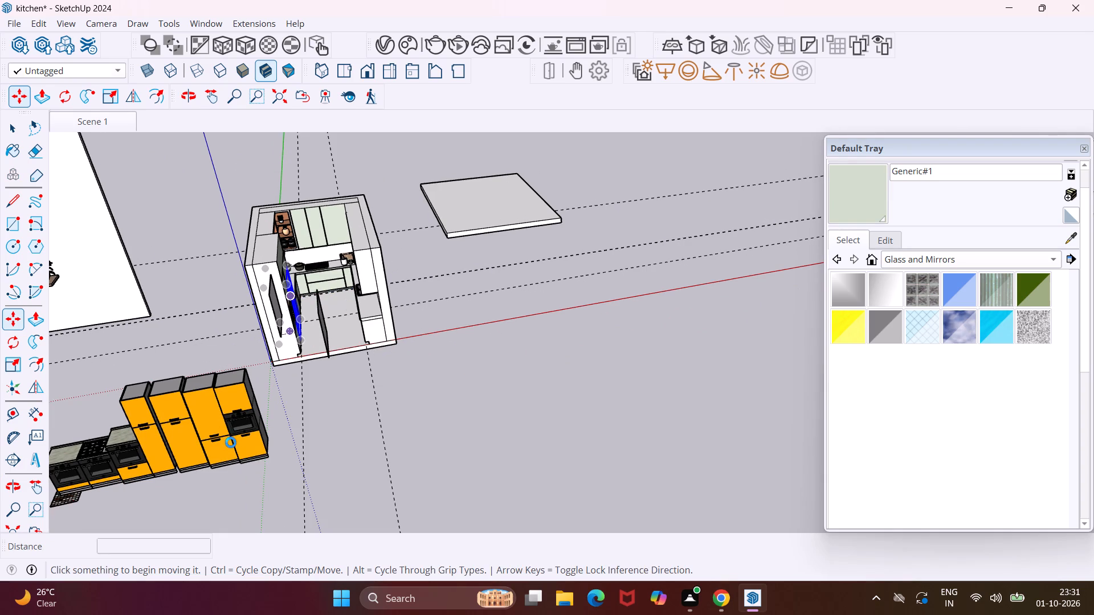
scroll(226, 426, "down", 5)
middle_click_drag(387, 283, 342, 277)
scroll(340, 272, "up", 1)
Move the vase about 1' 4 3/16" along the upper shelf of the open wooden cabinet above the sink, away from the corner.
middle_click_drag(202, 270, 206, 270)
middle_click_drag(206, 270, 288, 280)
middle_click_drag(218, 282, 327, 282)
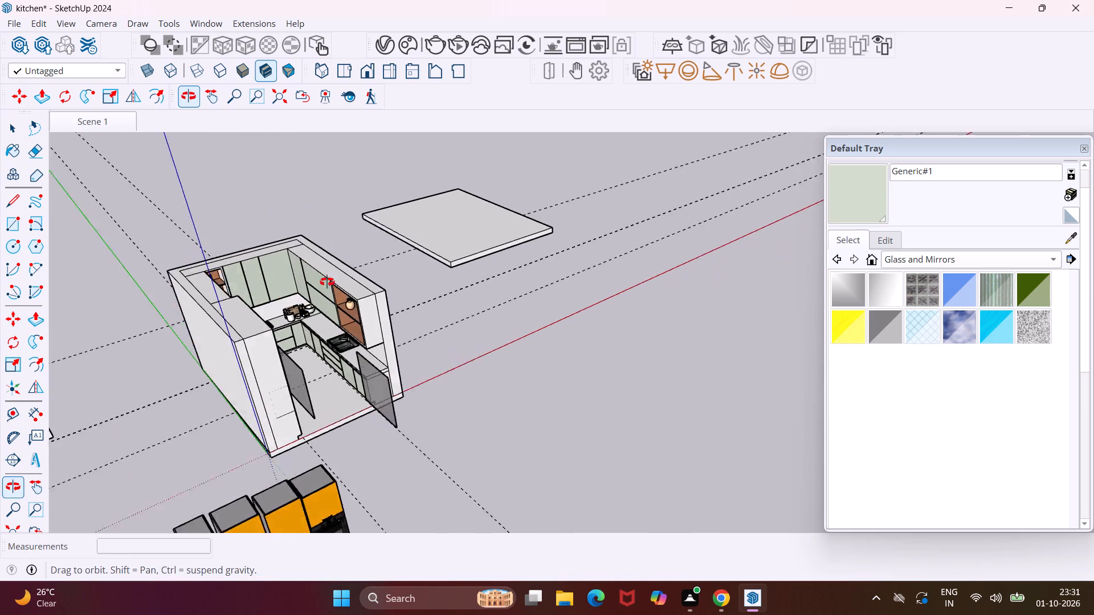
middle_click_drag(327, 282, 185, 256)
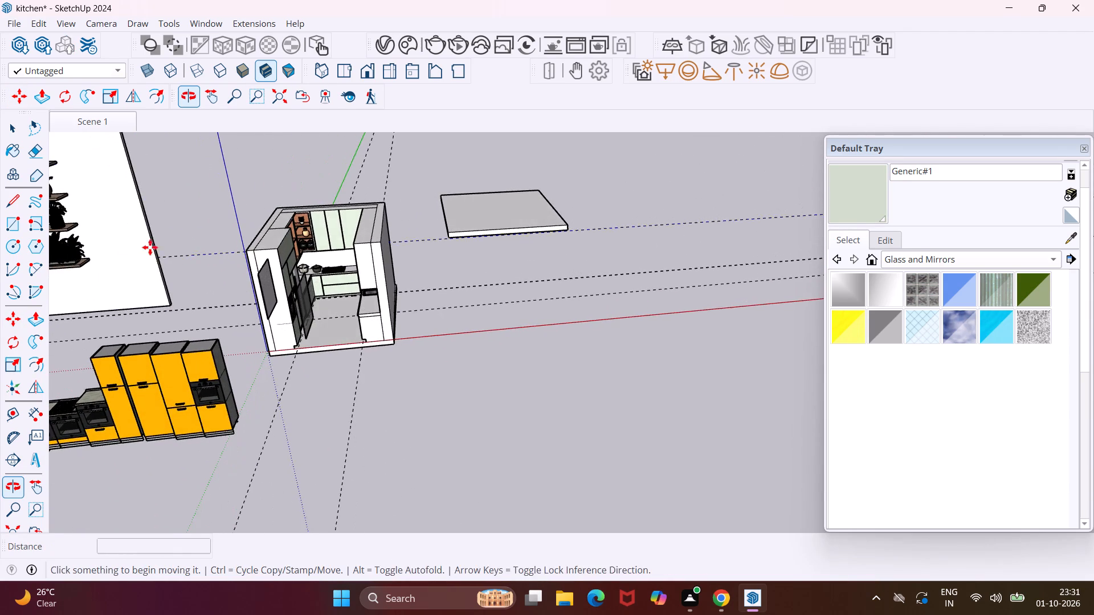
scroll(103, 244, "down", 5)
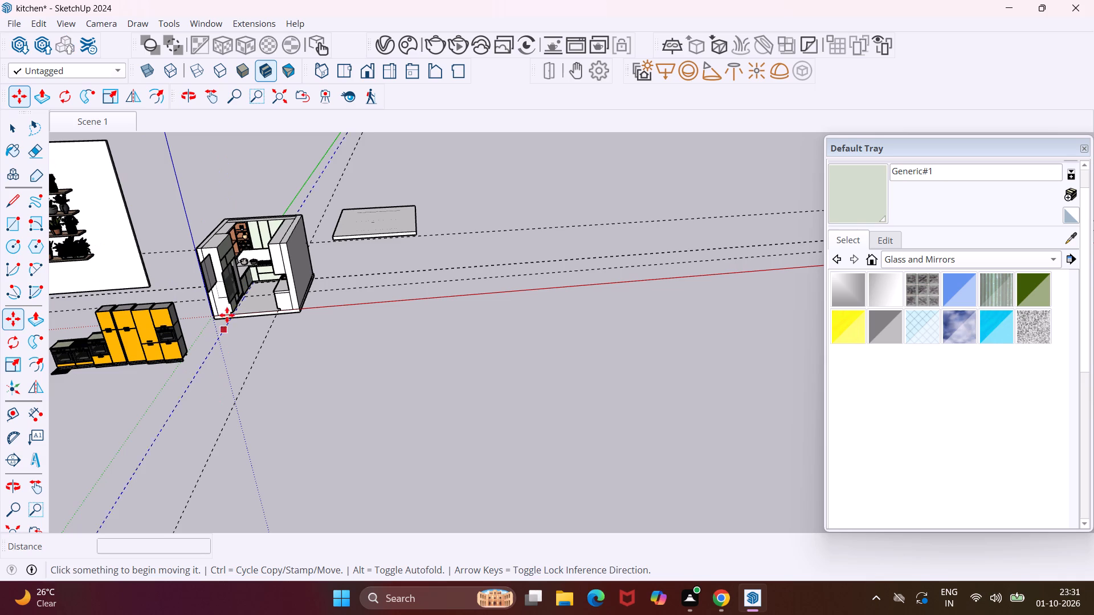
scroll(228, 262, "up", 10)
middle_click_drag(228, 261, 423, 313)
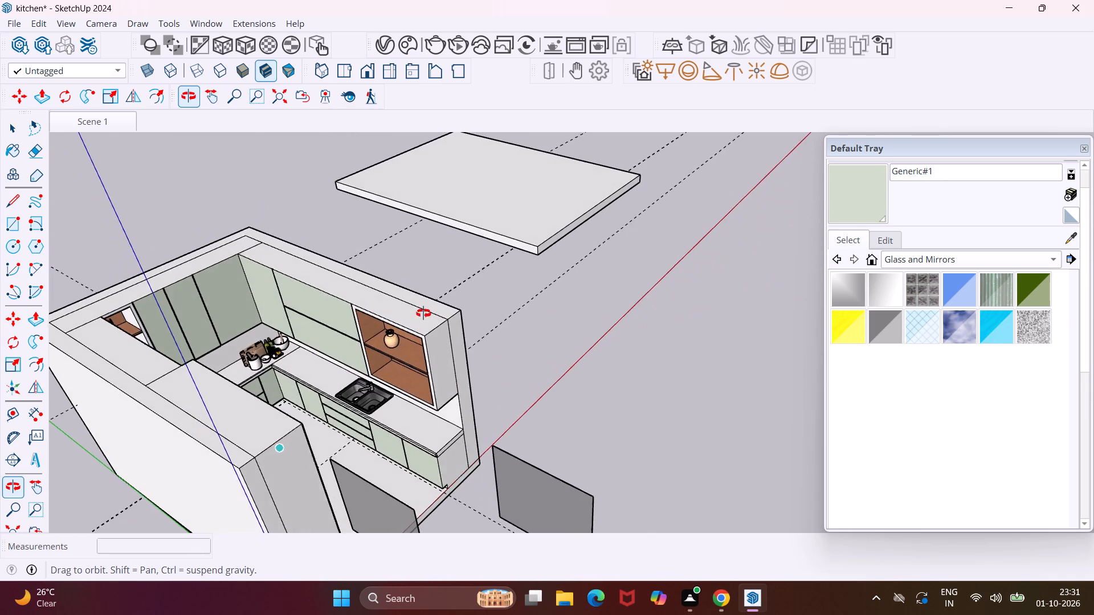
middle_click_drag(423, 313, 340, 297)
scroll(318, 275, "up", 5)
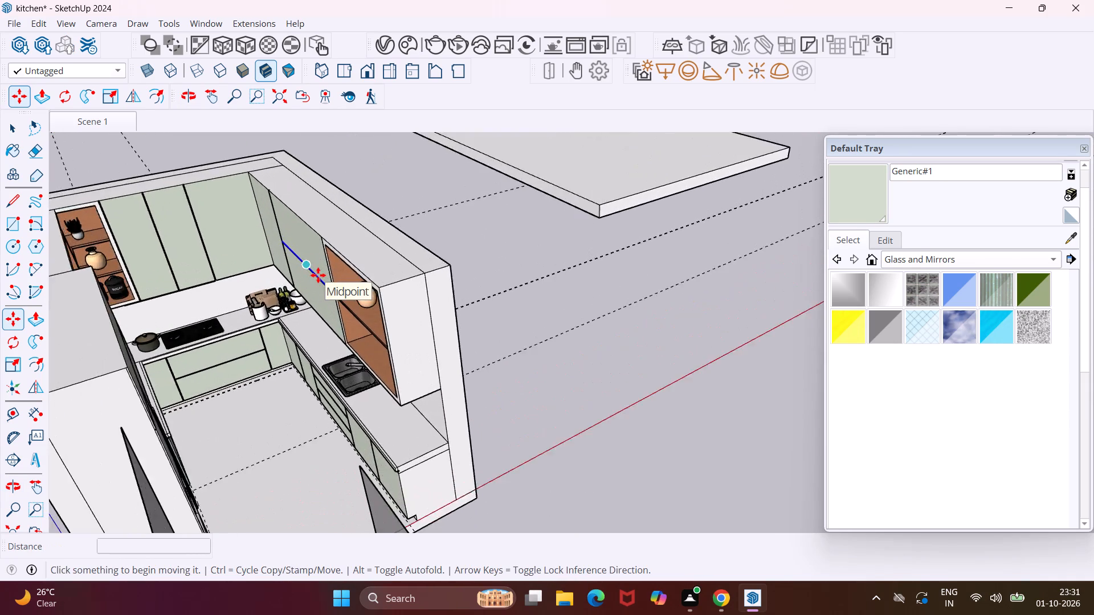
scroll(318, 275, "up", 3)
middle_click_drag(318, 275, 464, 293)
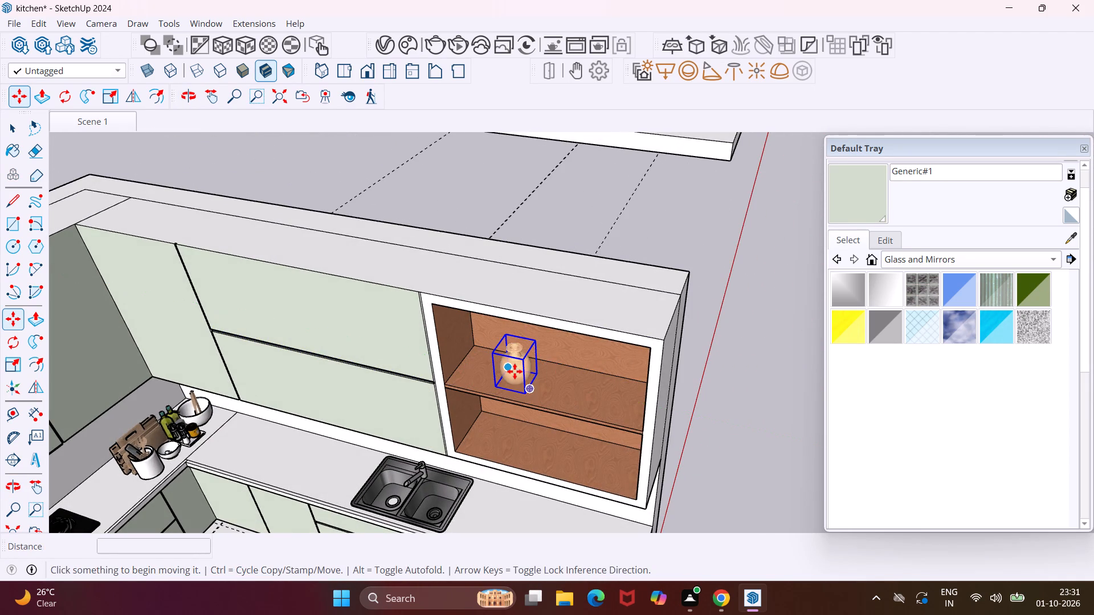
key("Escape")
key("space")
left_click(515, 371)
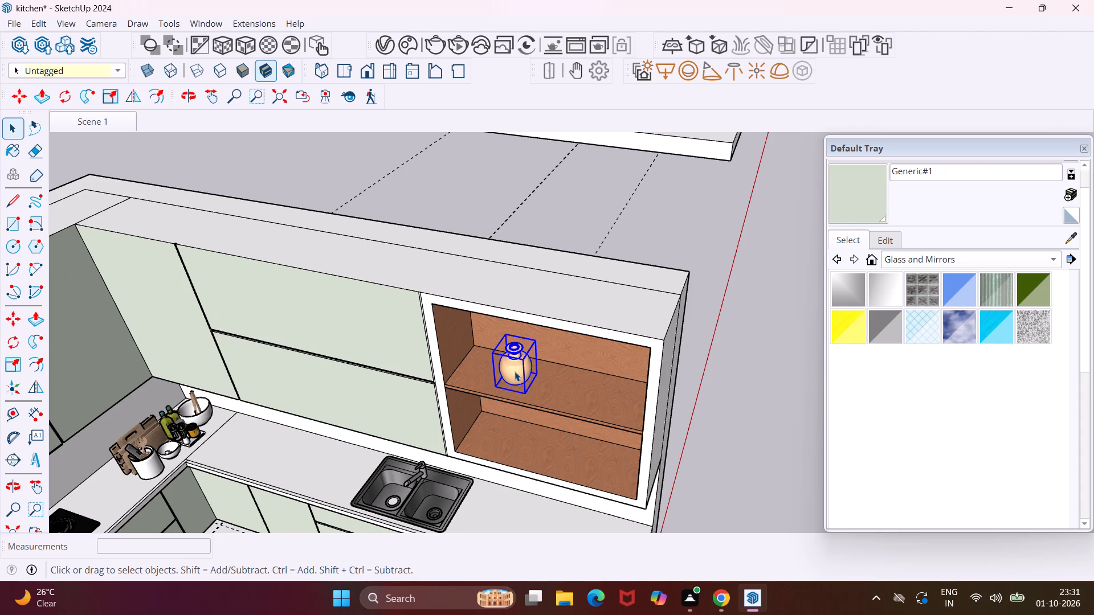
key("m")
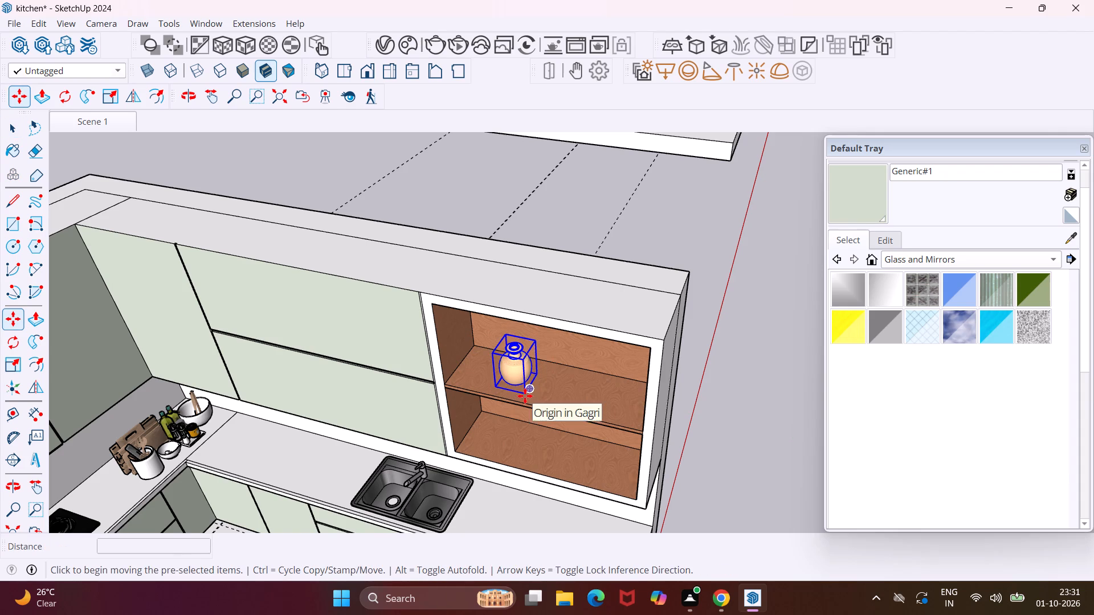
scroll(529, 396, "up", 9)
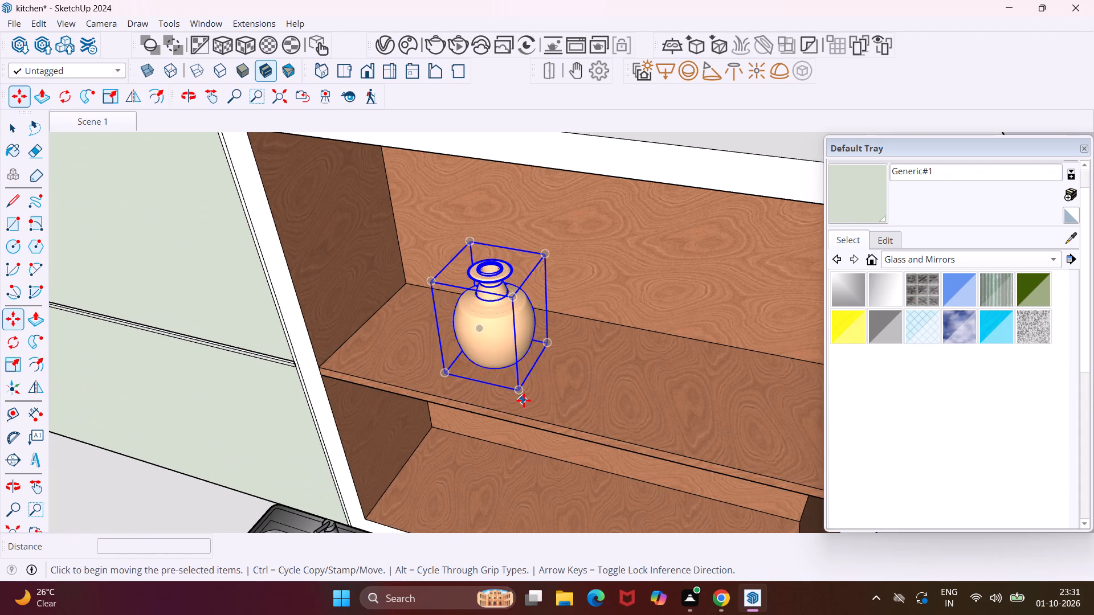
left_click(522, 391)
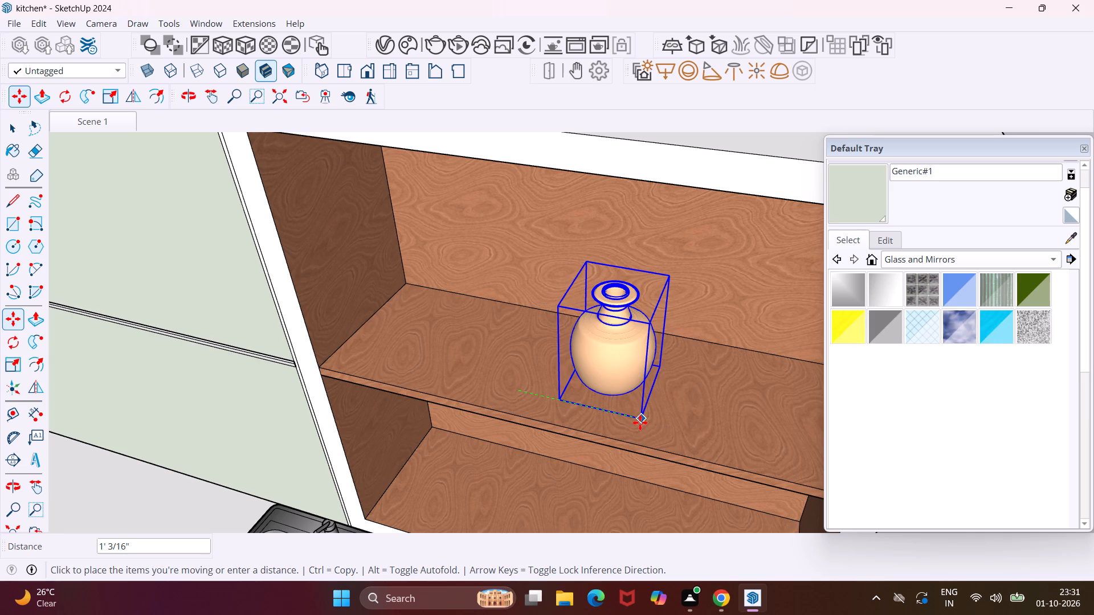
left_click(684, 428)
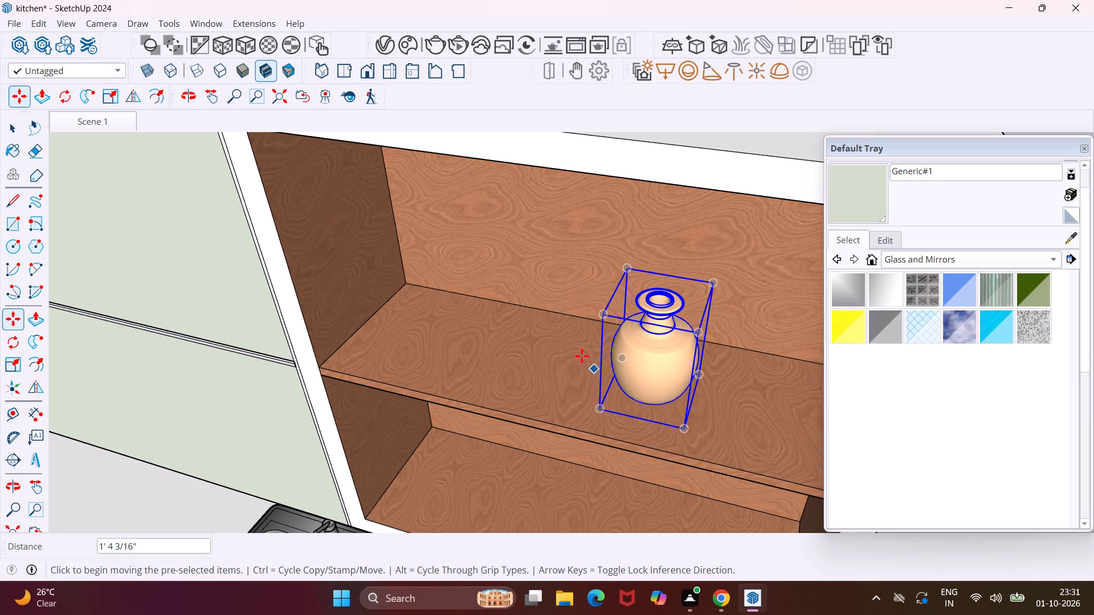
Open the group containing the potted plant on the top shelf of the wooden niche beside the hob-side cabinets for editing.
scroll(565, 339, "down", 6)
middle_click_drag(541, 329, 414, 304)
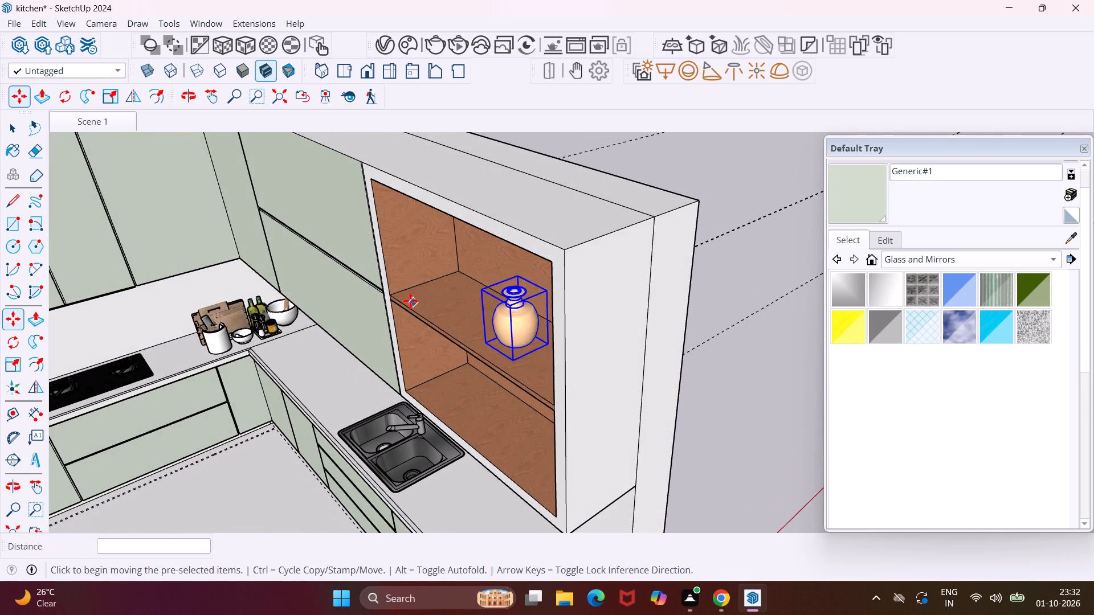
scroll(375, 288, "down", 12)
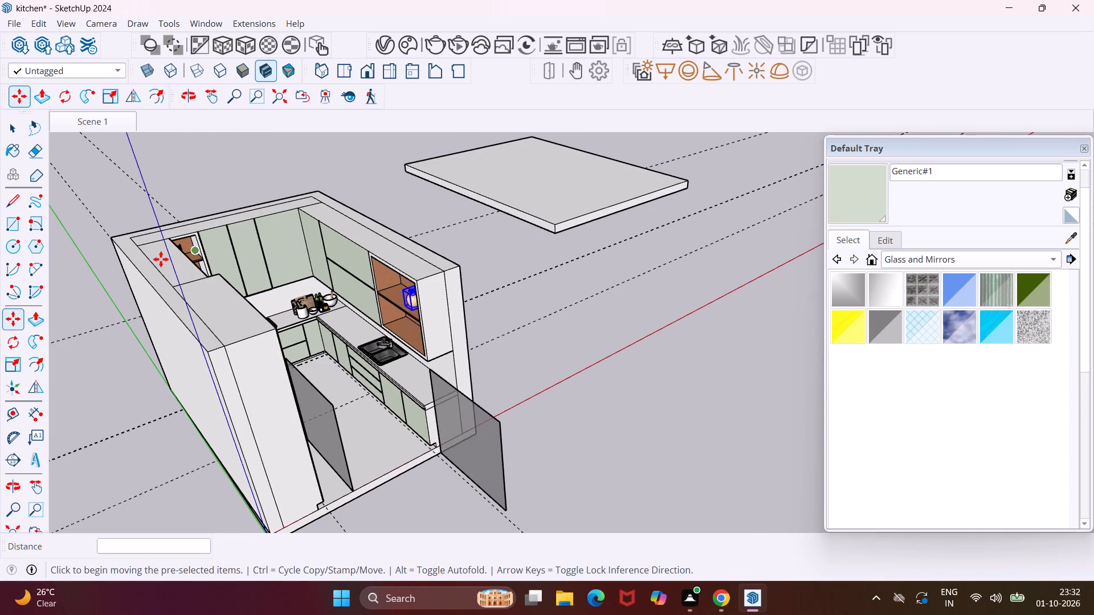
middle_click_drag(202, 242, 150, 237)
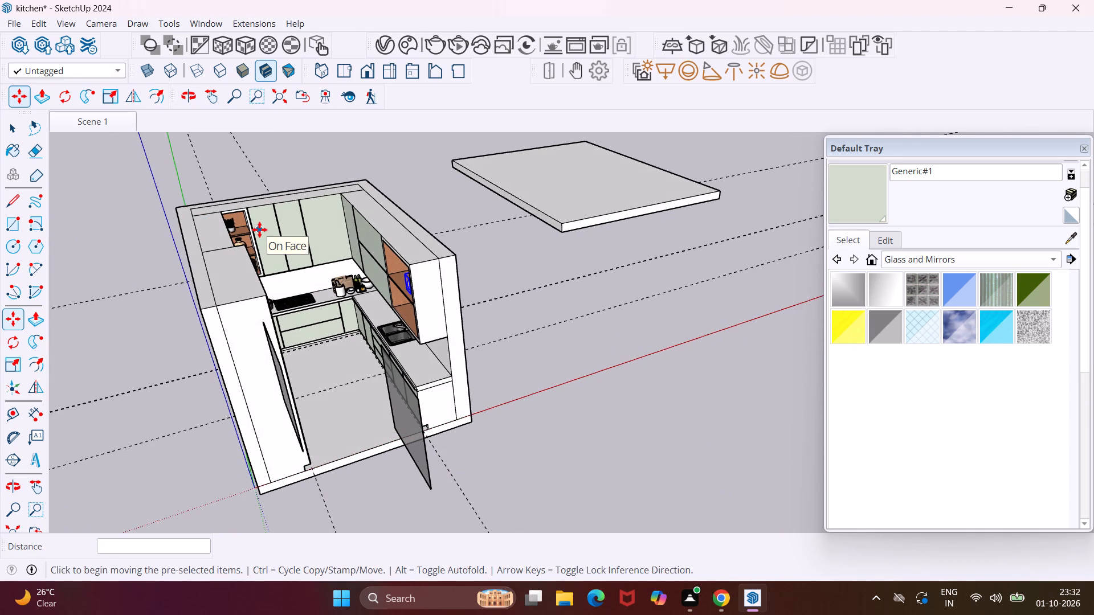
key("Escape")
key("space")
scroll(241, 231, "up", 12)
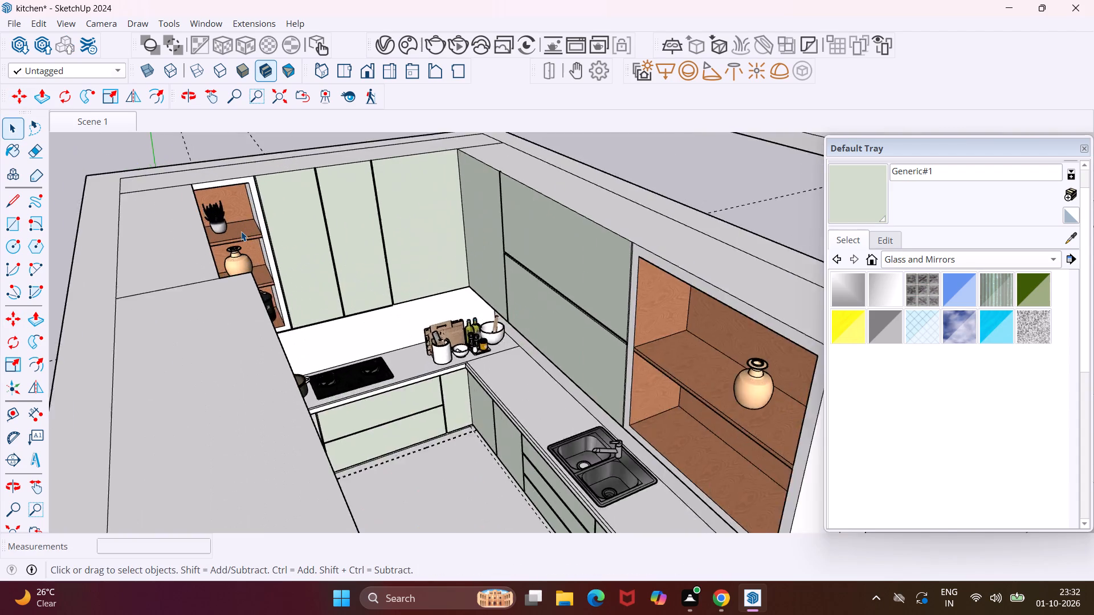
scroll(241, 231, "up", 2)
left_click(213, 224)
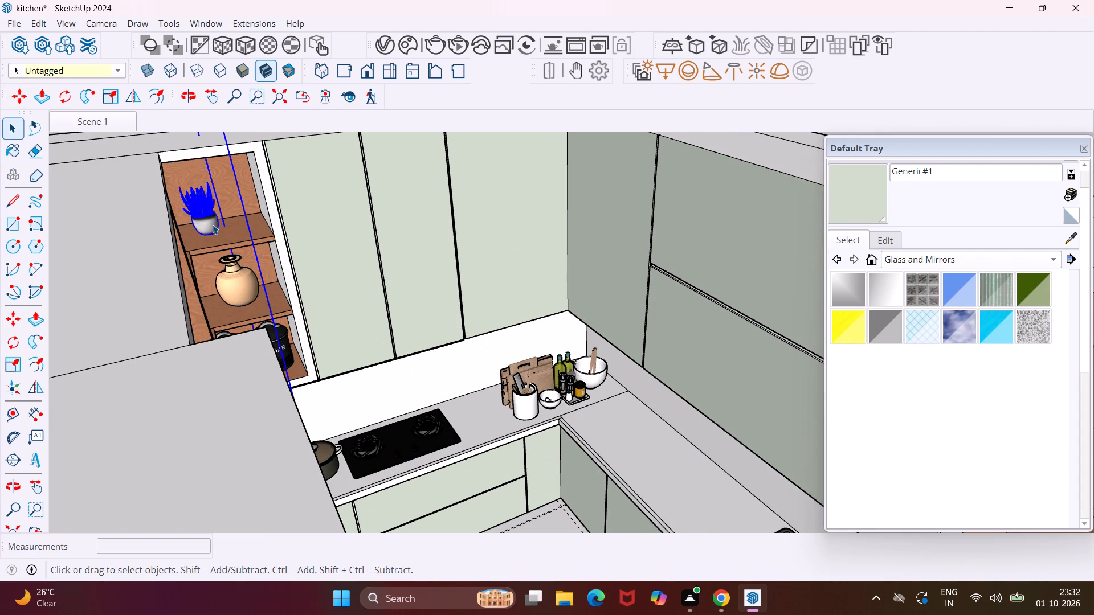
double_click(213, 224)
left_click(211, 224)
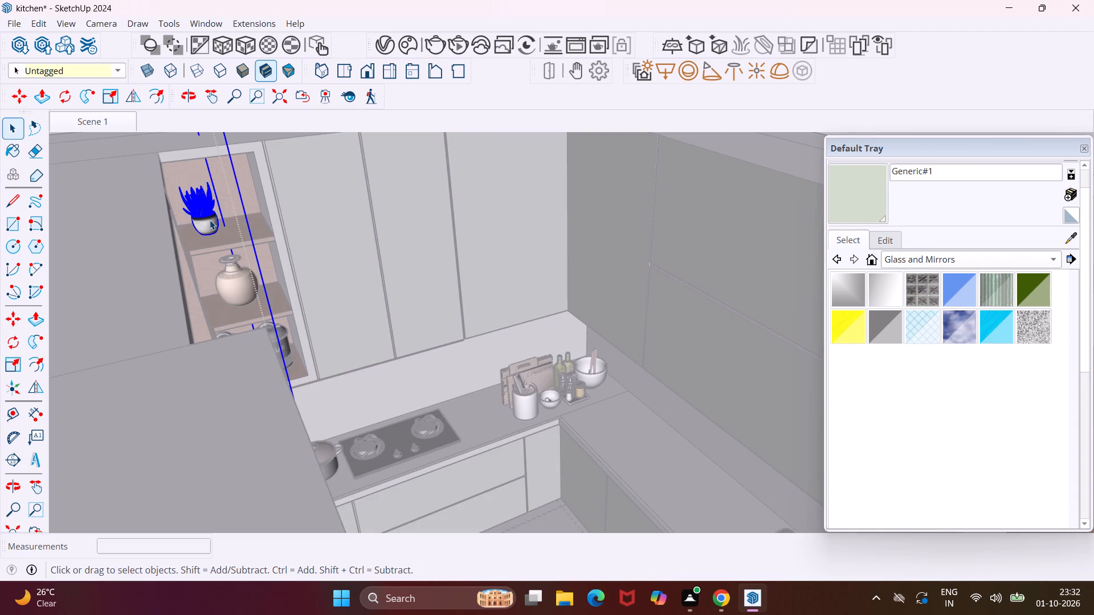
left_click(210, 220)
scroll(210, 220, "up", 9)
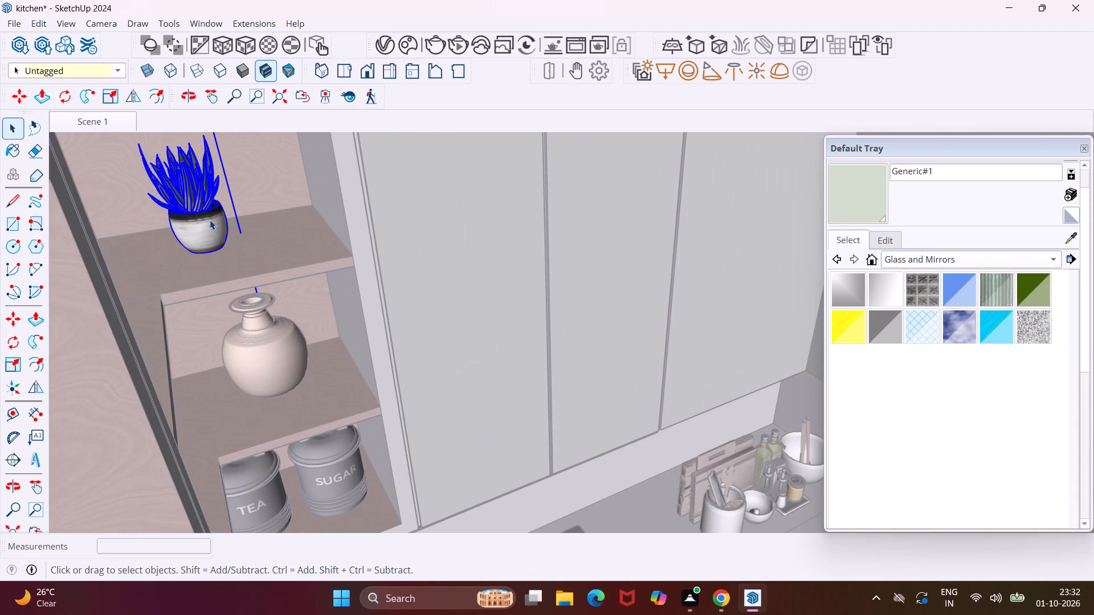
left_click(213, 224)
left_click(213, 224)
scroll(226, 222, "down", 10)
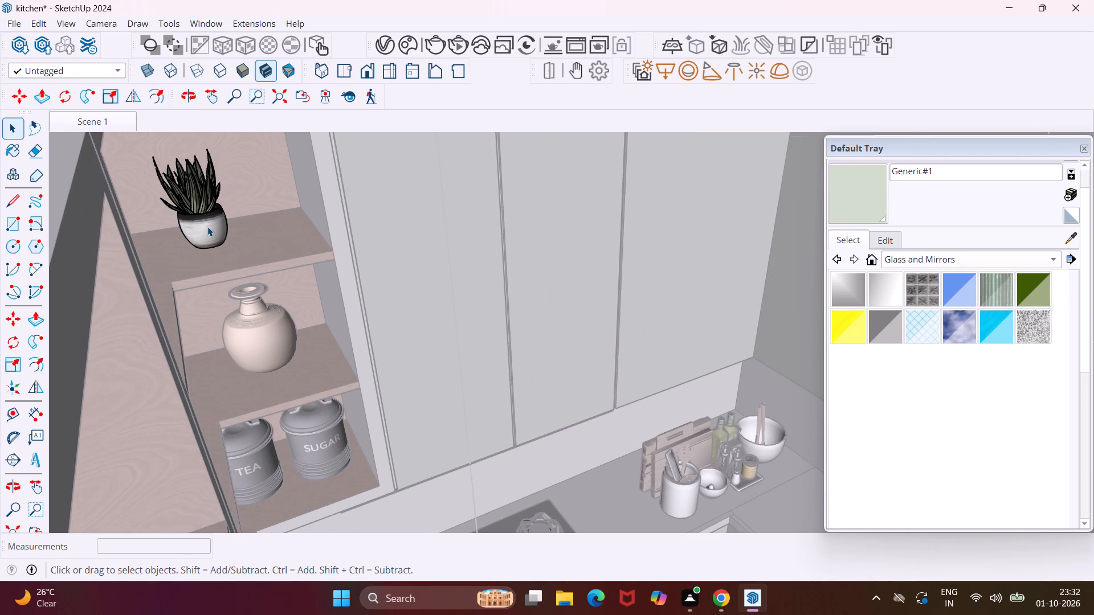
Copy the potted plant about 12' 8 11/16" onto the upper shelf of the open cabinet above the sink, beside the vase.
left_click(207, 227)
key("m")
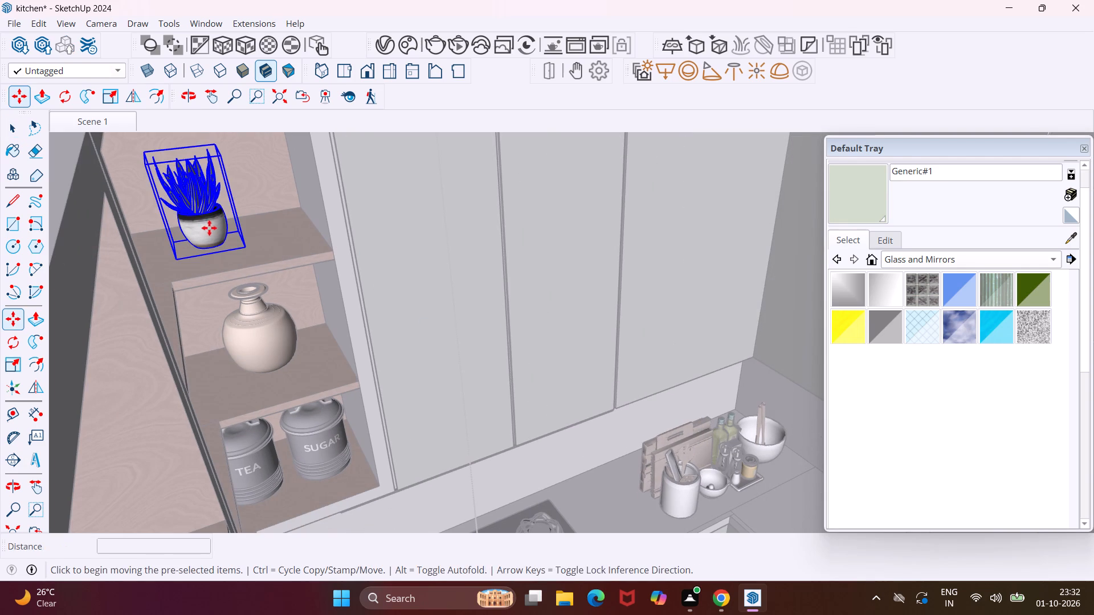
left_click(243, 249)
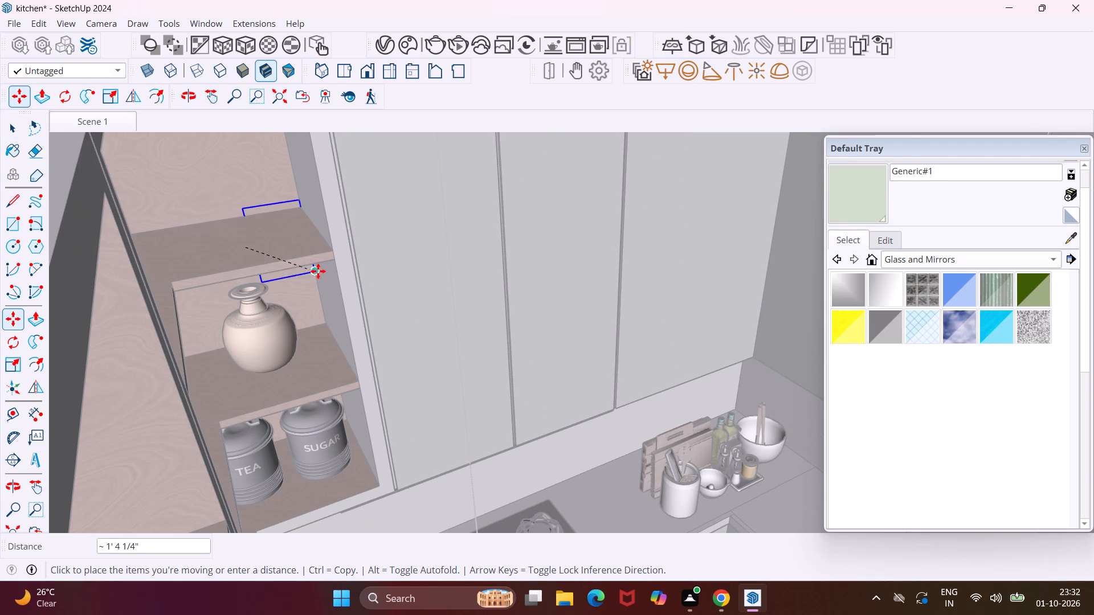
scroll(286, 247, "down", 9)
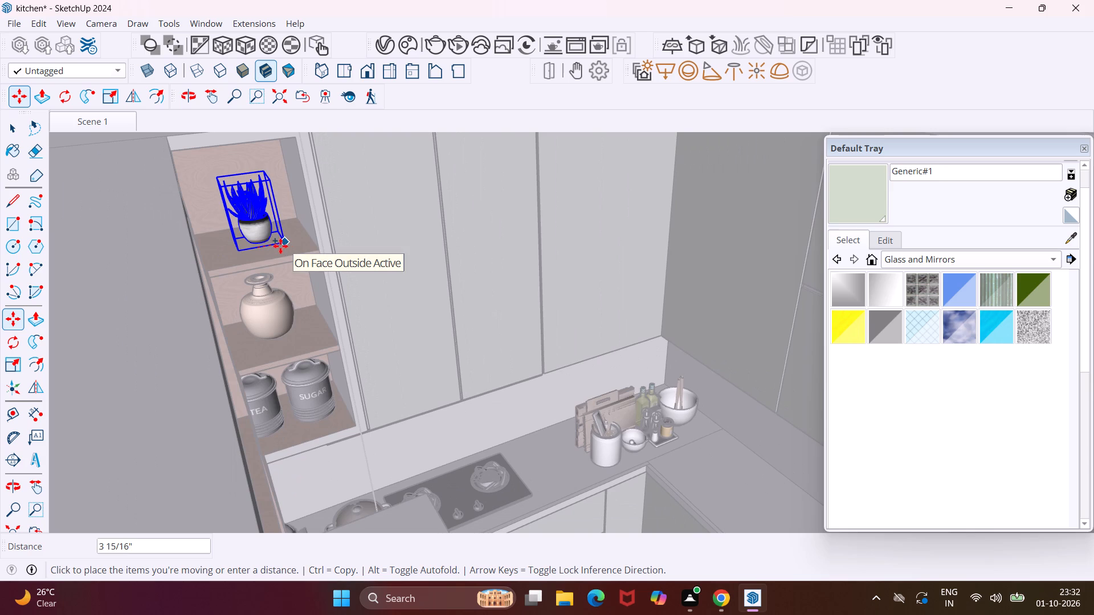
scroll(279, 247, "down", 2)
scroll(393, 278, "down", 5)
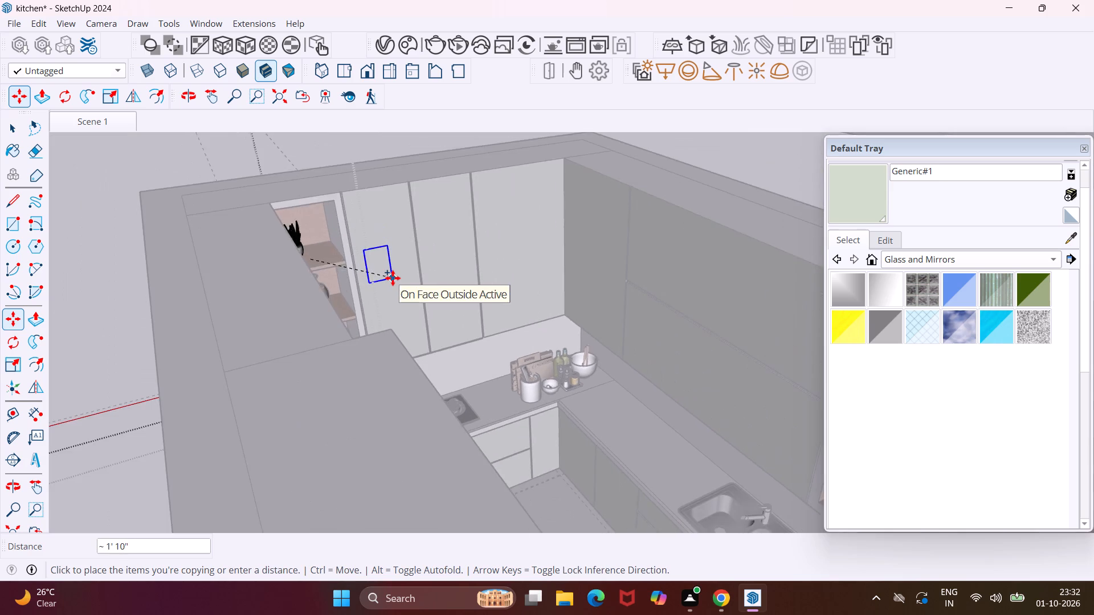
scroll(391, 278, "down", 5)
middle_click_drag(390, 281, 557, 322)
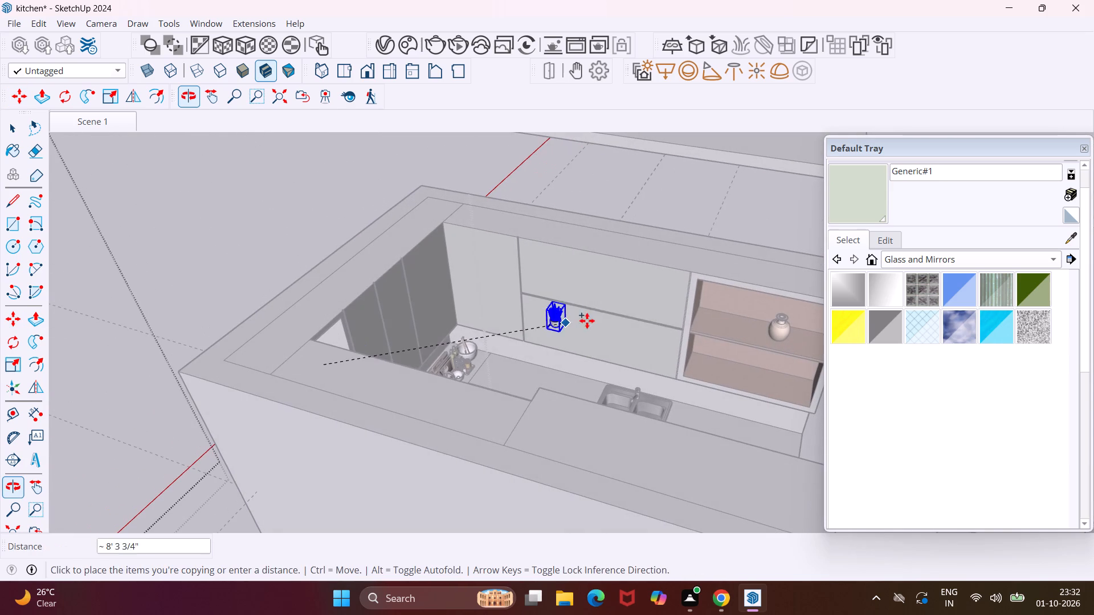
scroll(716, 322, "up", 12)
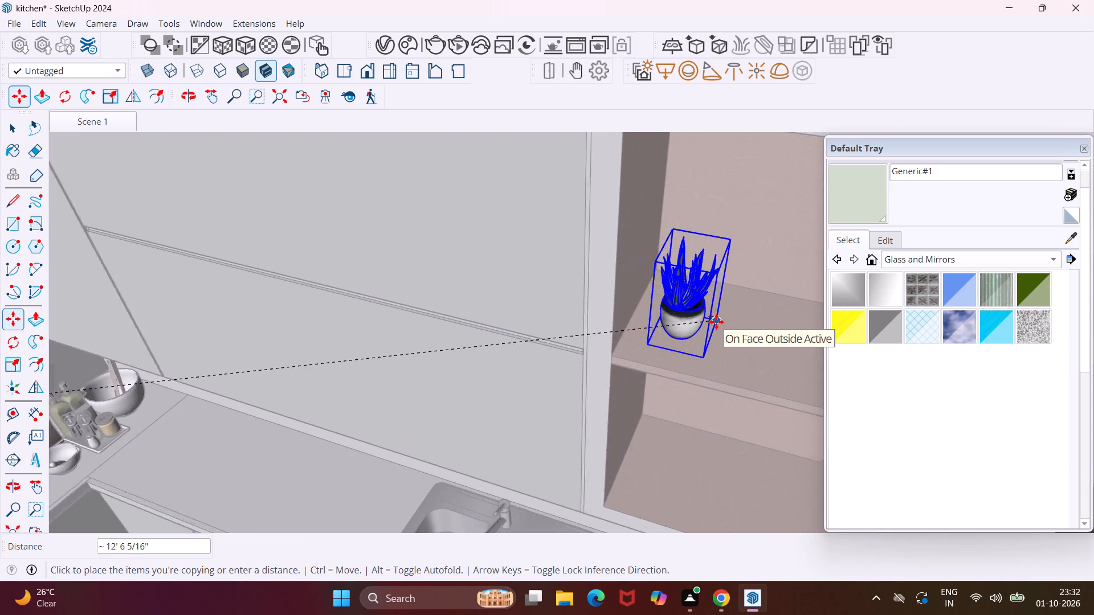
scroll(716, 322, "up", 2)
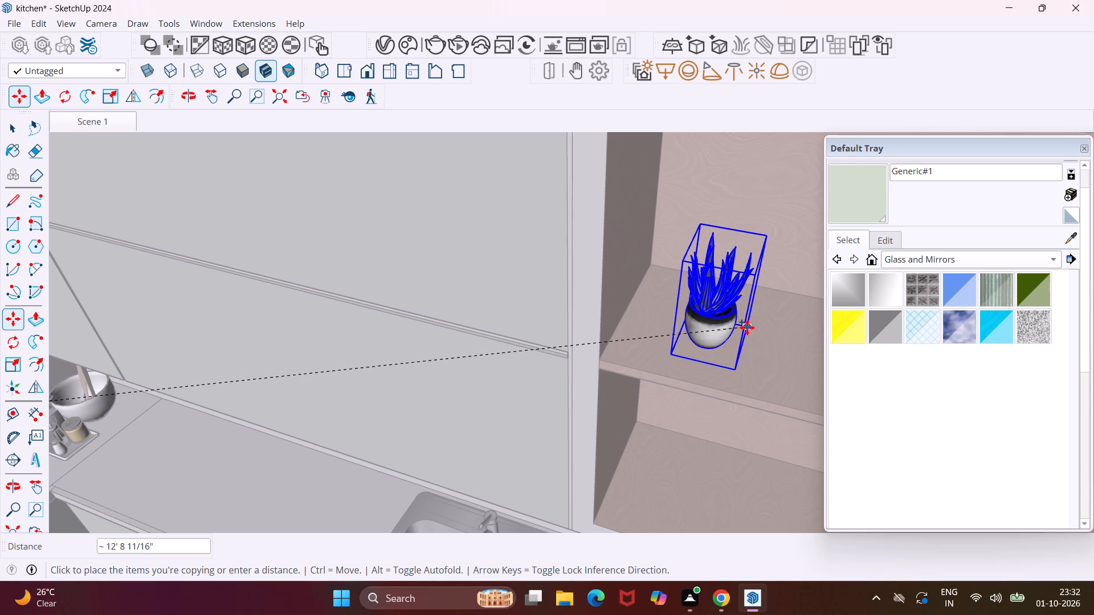
left_click(747, 327)
Move the copied plant by its base corner about 2 9/16" farther back on the shelf.
middle_click_drag(747, 324, 706, 270)
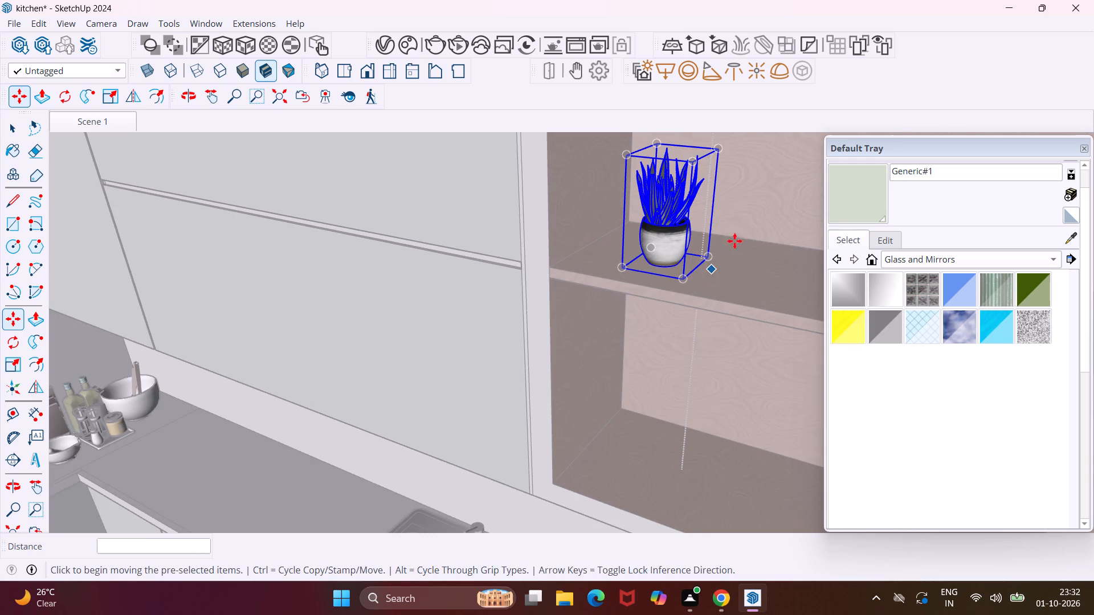
scroll(709, 255, "up", 7)
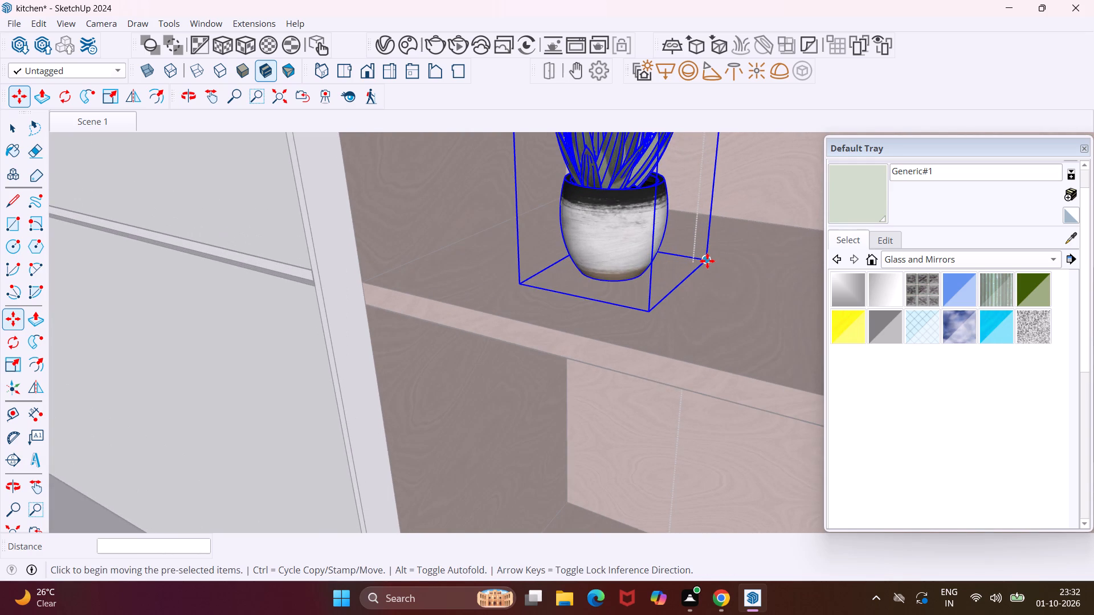
left_click(707, 261)
left_click(722, 245)
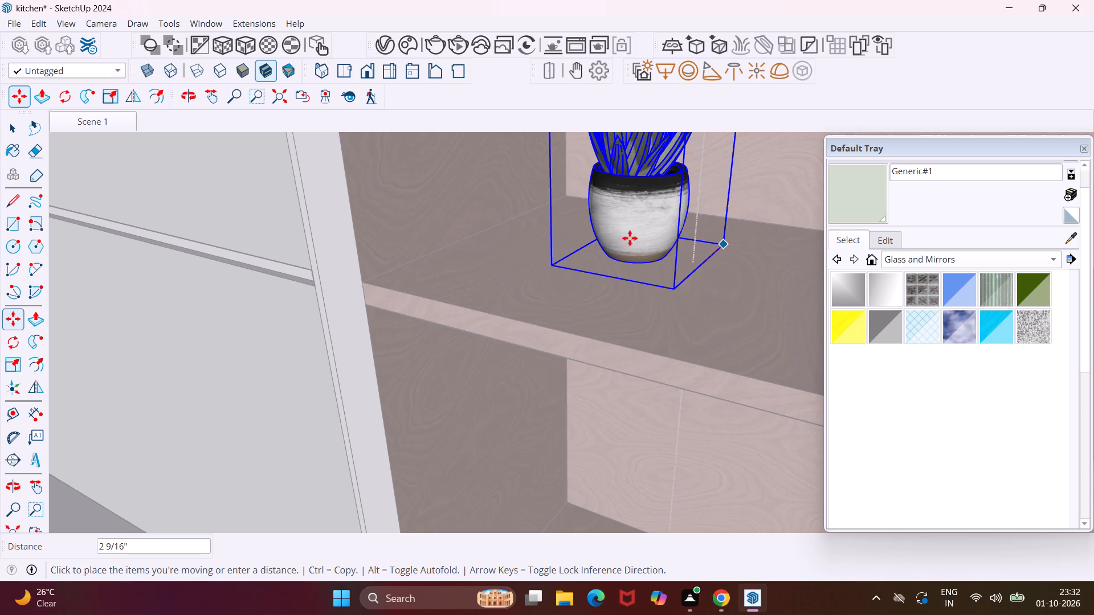
Examine the plant and vase arrangement above the sink and the kitchen as a whole.
scroll(487, 261, "down", 14)
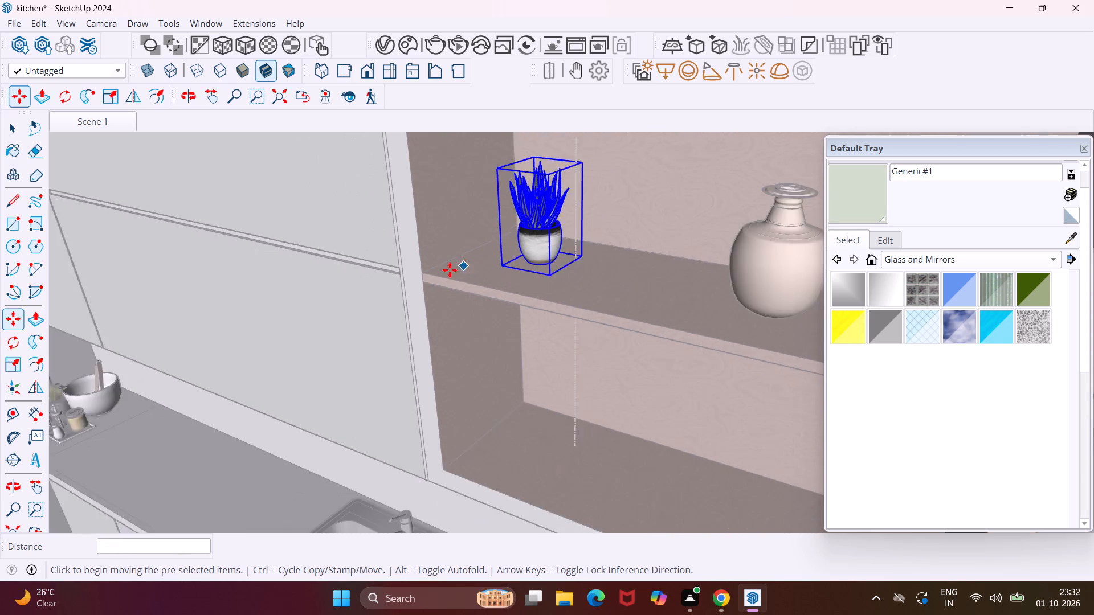
scroll(450, 270, "down", 4)
scroll(521, 251, "down", 6)
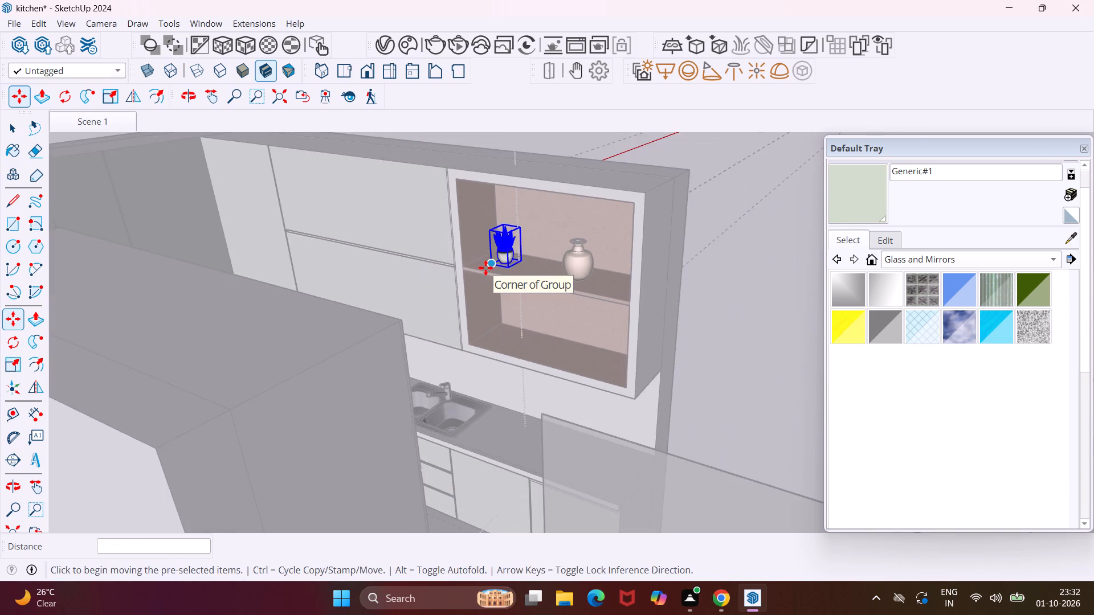
scroll(485, 268, "down", 4)
middle_click_drag(485, 268, 247, 280)
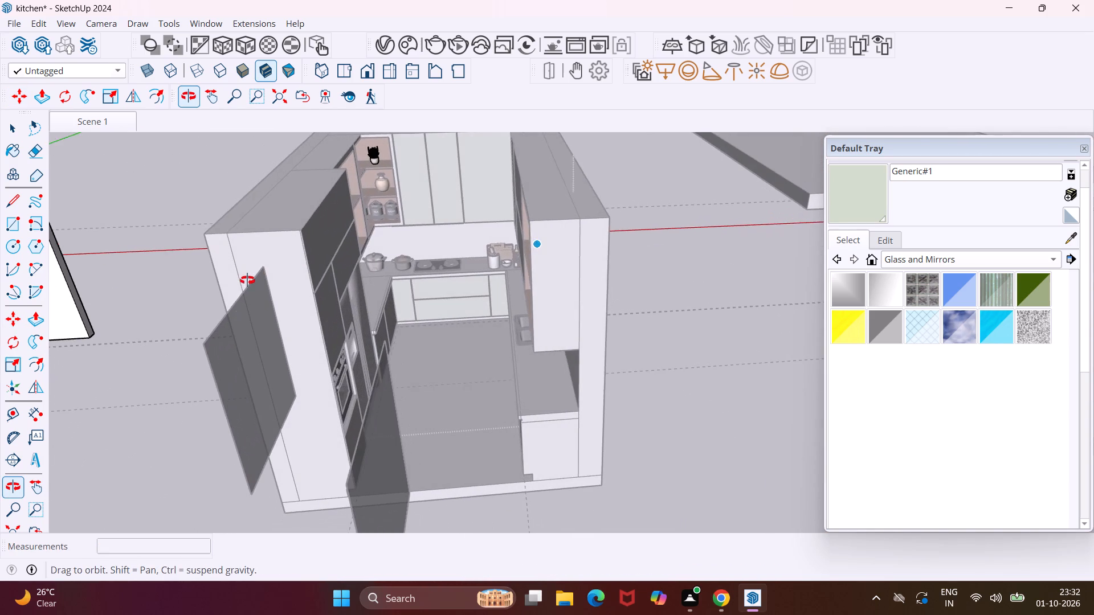
Close the open plant group above the sink and return to the top level of the model.
middle_click_drag(247, 280, 246, 280)
scroll(228, 265, "down", 14)
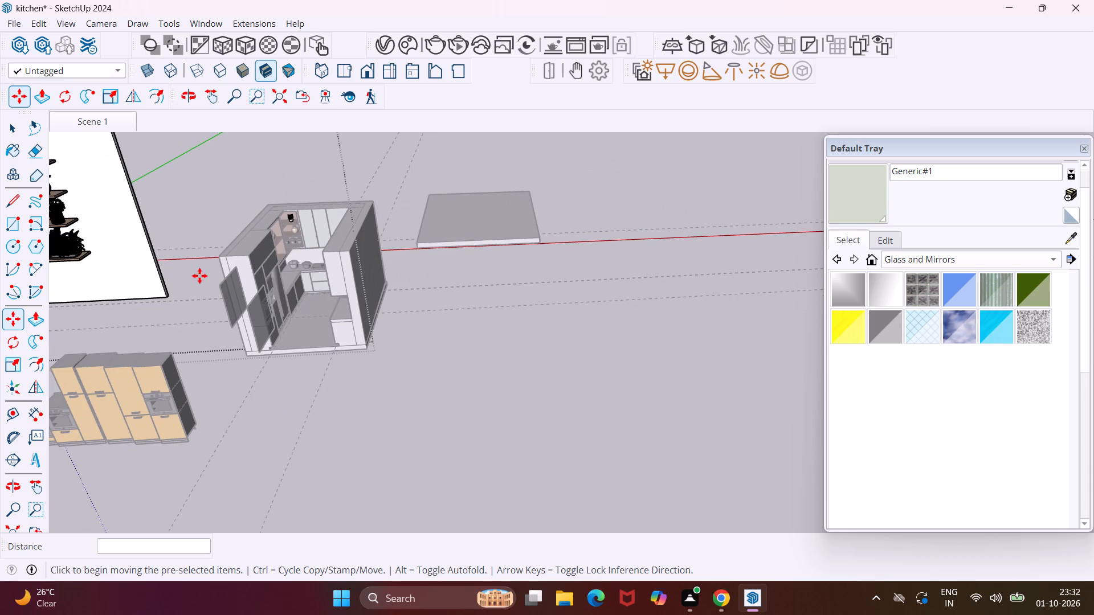
key("Escape")
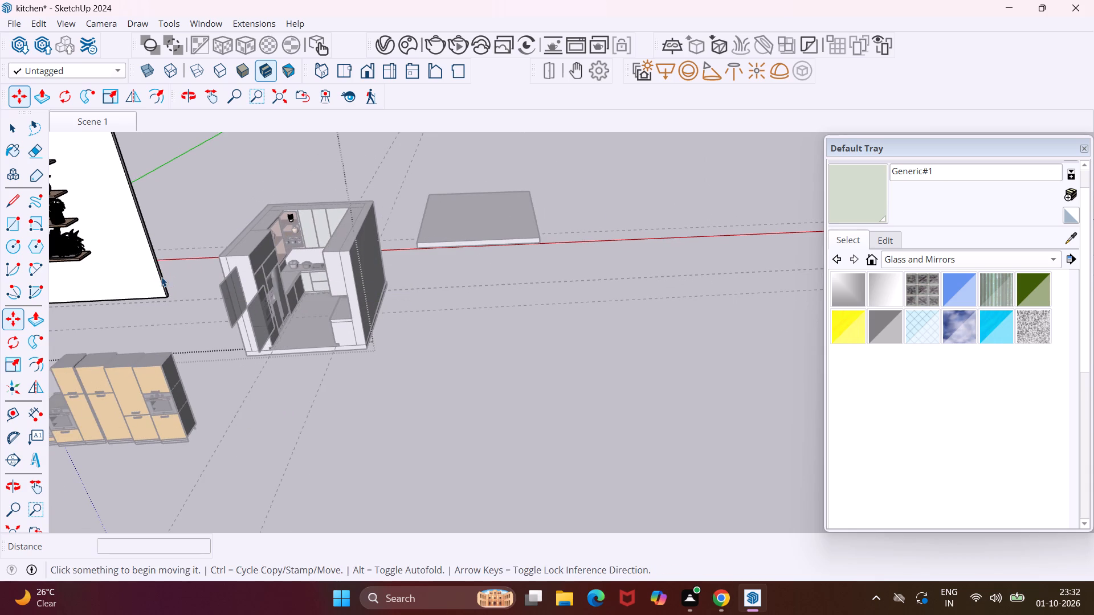
key("space")
left_click(183, 283)
left_click(368, 321)
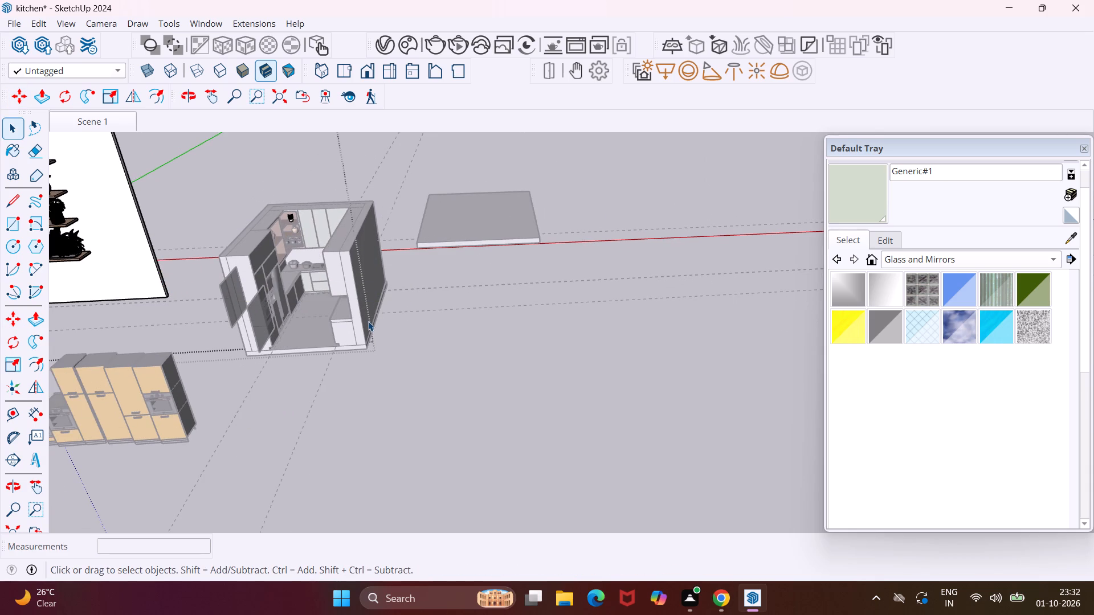
double_click(379, 335)
triple_click(402, 359)
double_click(402, 359)
Open the nested groups of the freestanding plant shelf display down to the spiky plant's dark pot on the top shelf.
scroll(402, 359, "down", 10)
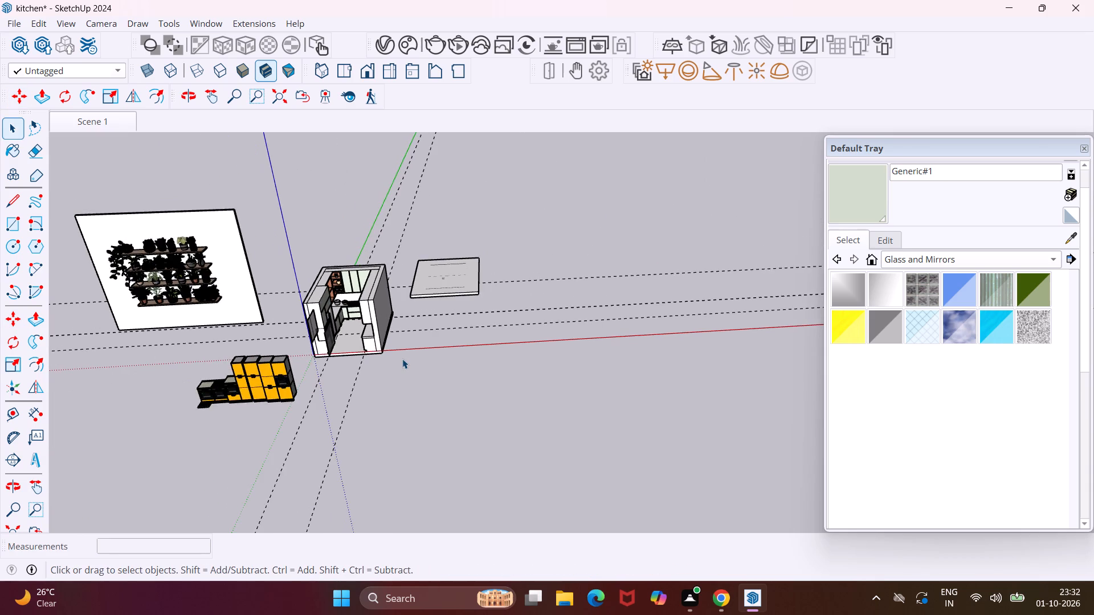
scroll(402, 359, "down", 3)
scroll(186, 289, "up", 7)
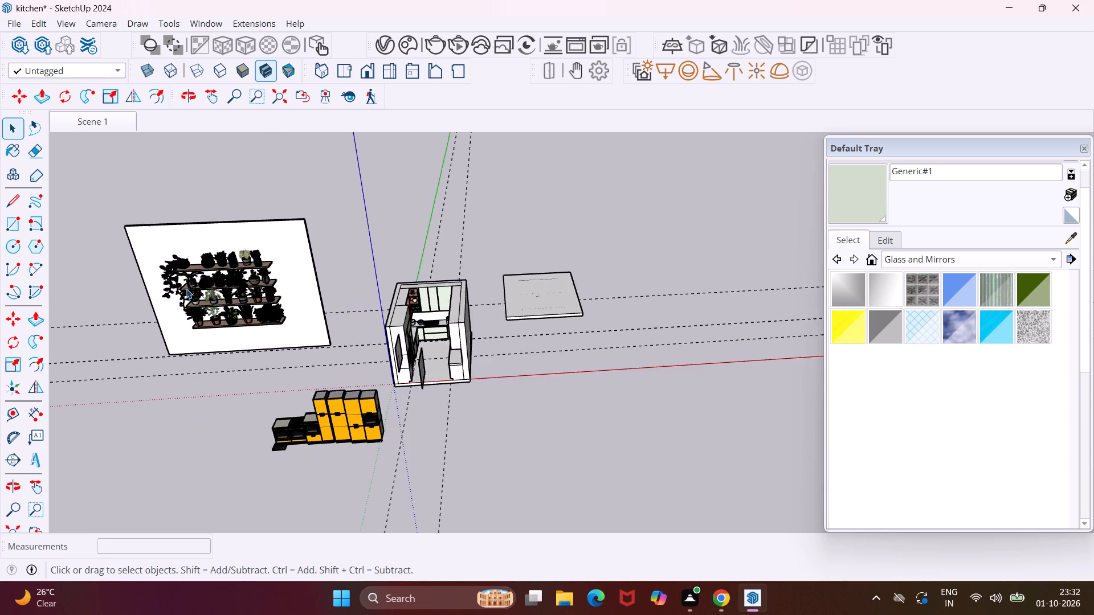
scroll(186, 289, "up", 19)
scroll(182, 286, "up", 5)
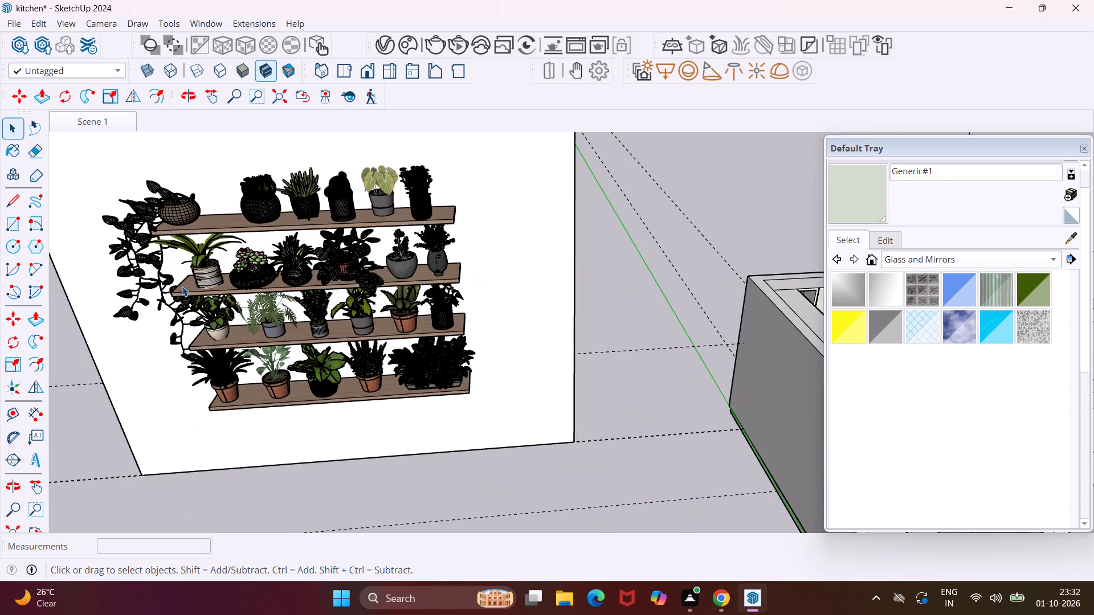
scroll(182, 286, "up", 6)
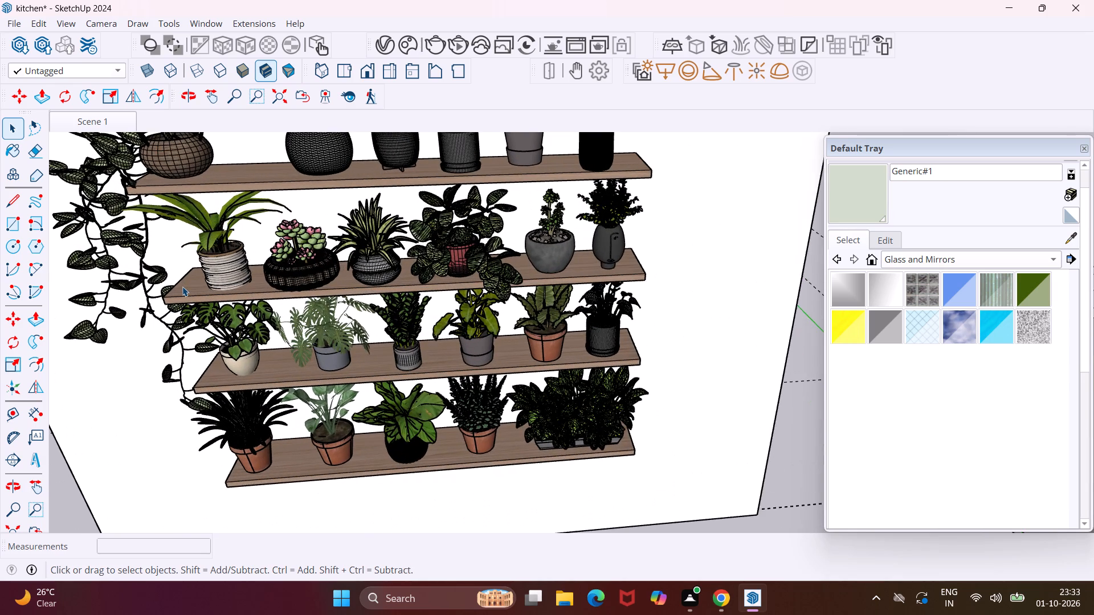
scroll(182, 286, "up", 1)
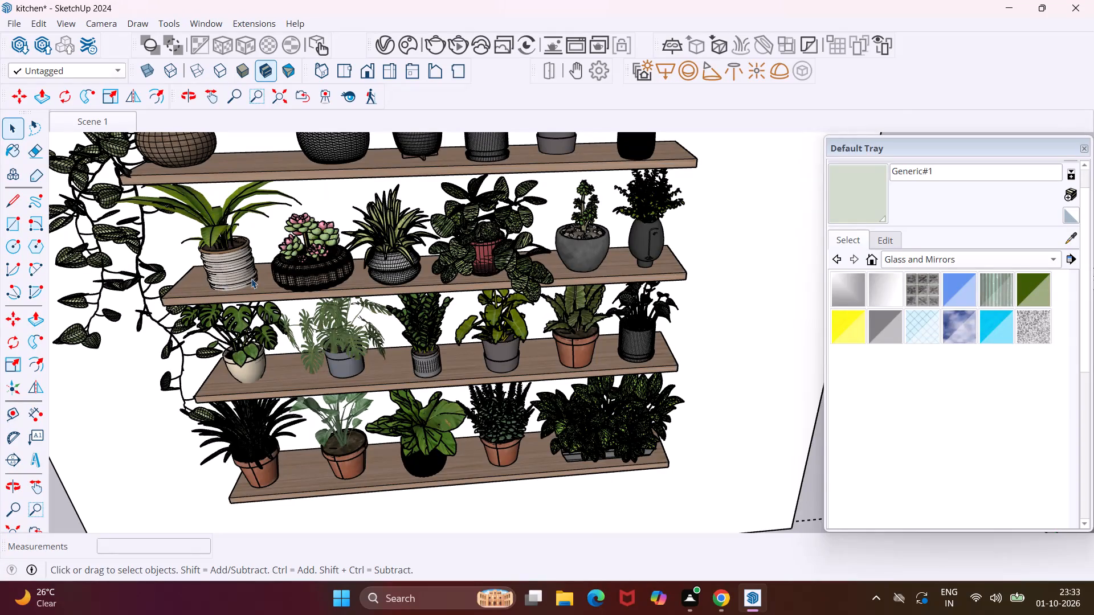
scroll(318, 262, "down", 5)
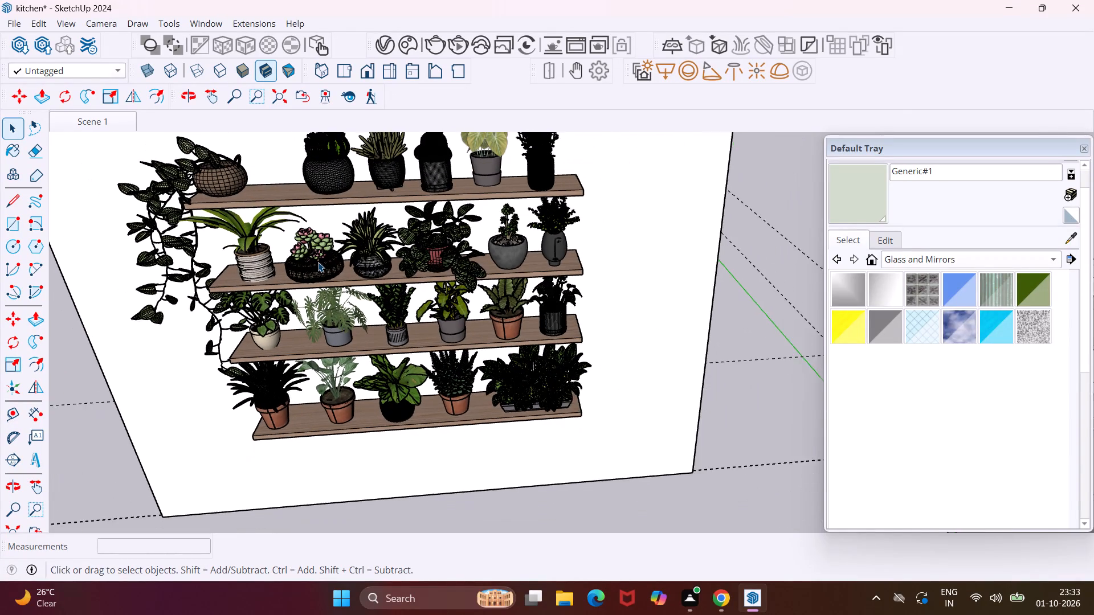
scroll(318, 262, "down", 2)
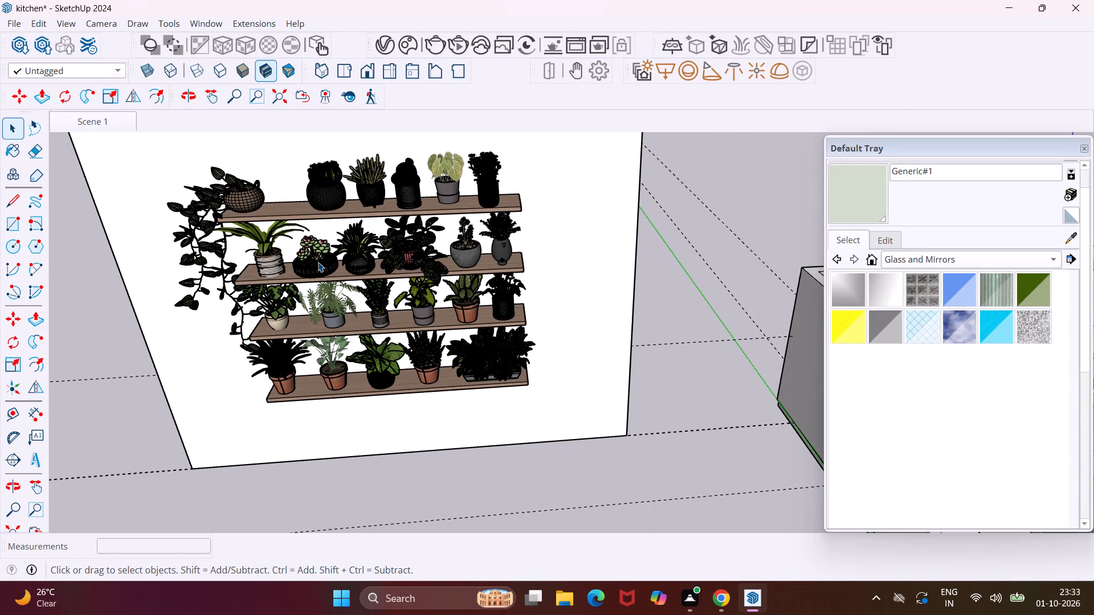
left_click(361, 191)
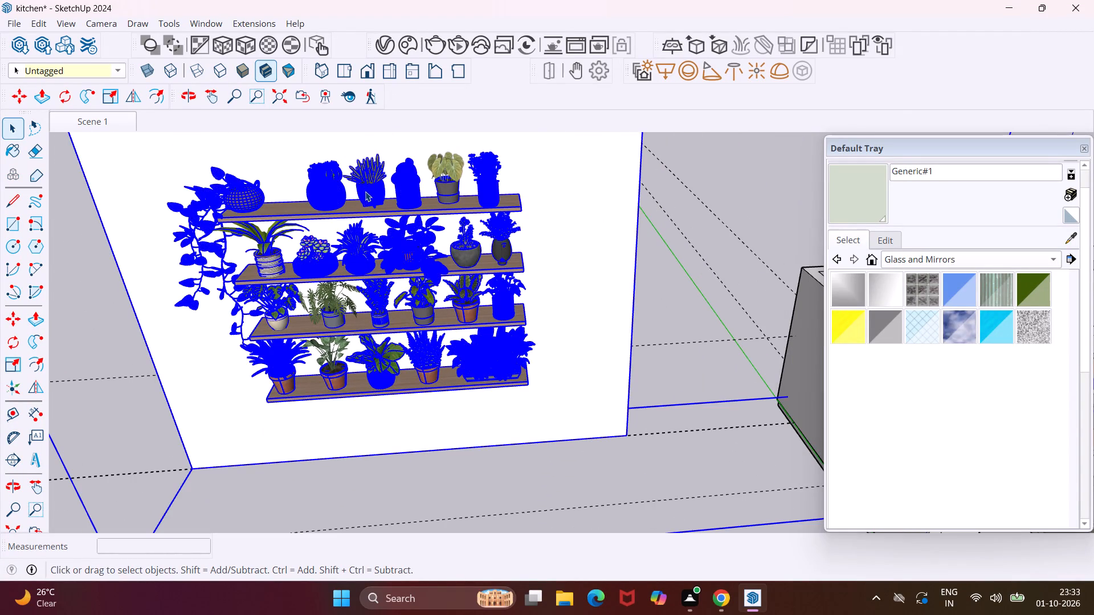
triple_click(372, 186)
left_click(372, 184)
left_click(372, 184)
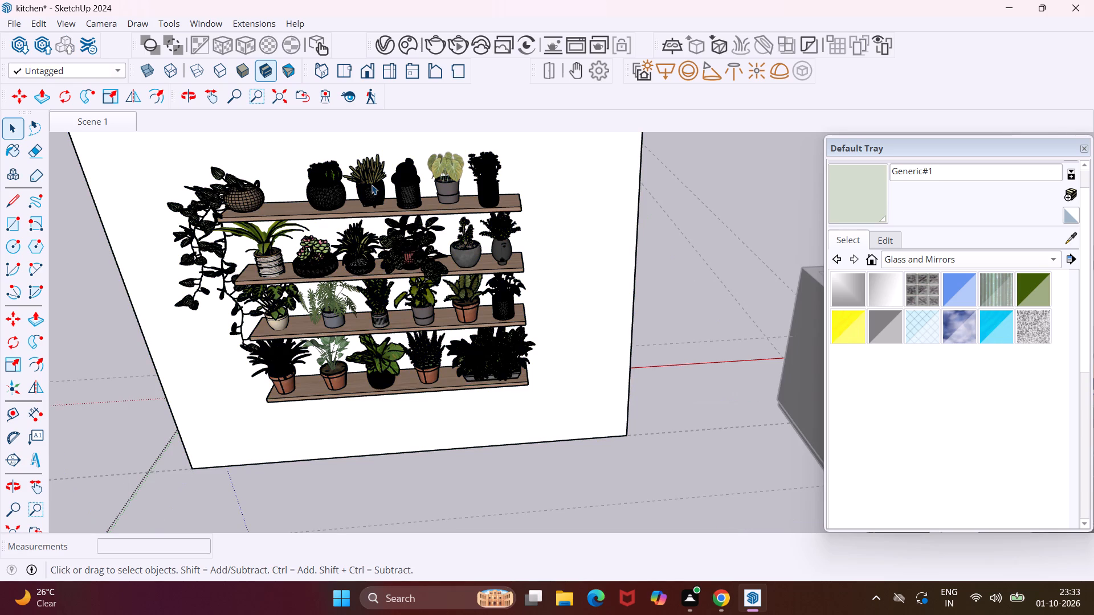
double_click(372, 184)
left_click(372, 184)
left_click(372, 184)
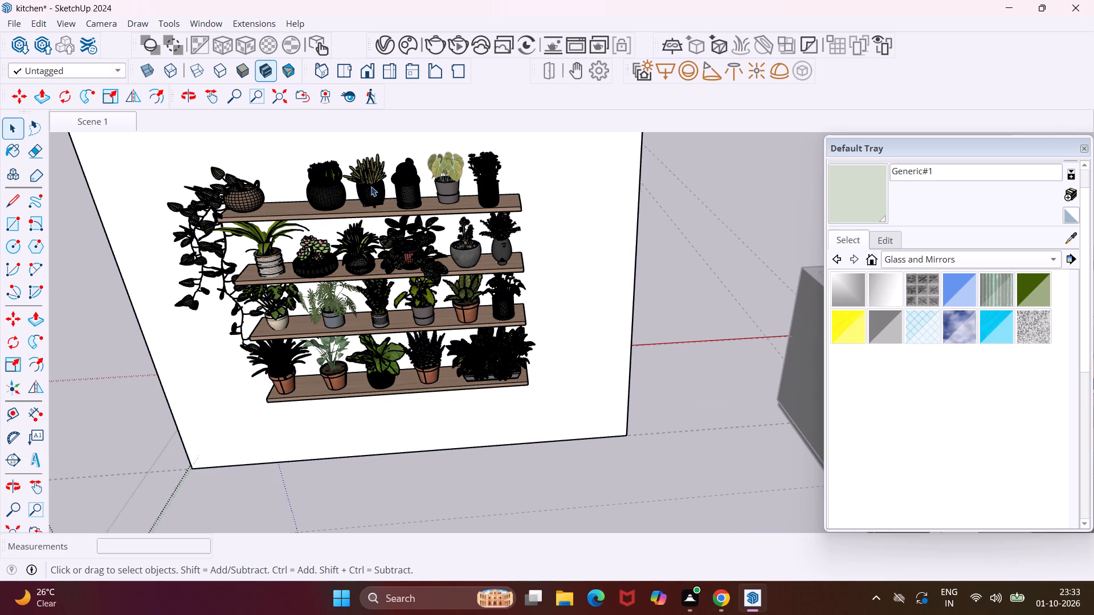
triple_click(368, 195)
triple_click(368, 195)
middle_click_drag(368, 195, 406, 195)
Save the kitchen model.
key("ctrl+s")
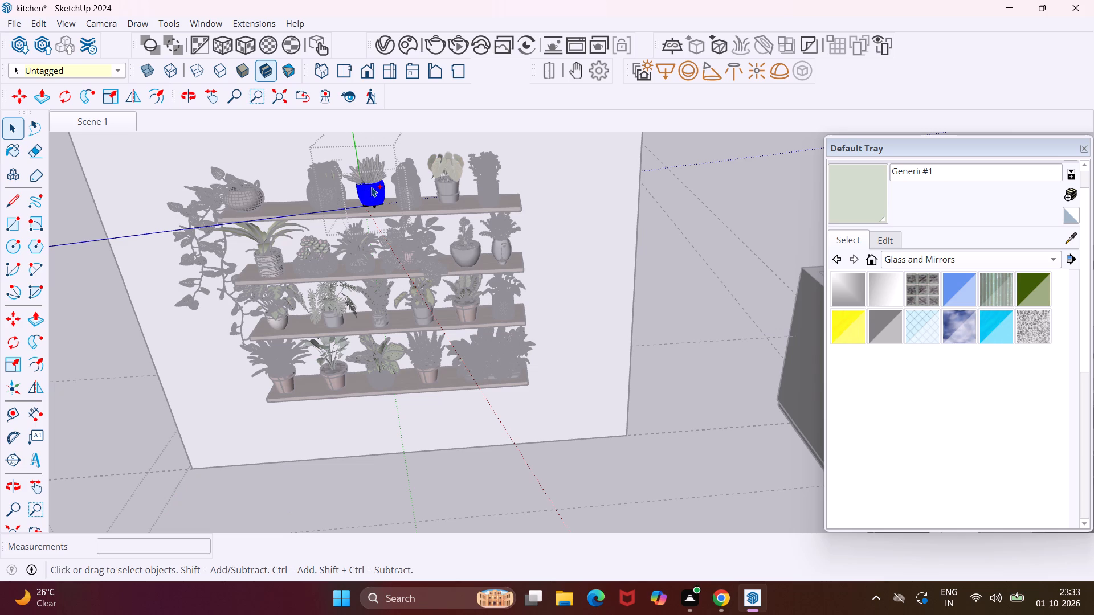
Step out of the dark pot to the group level holding both the pot and its spiky plant.
middle_click_drag(371, 187, 414, 187)
scroll(374, 178, "up", 4)
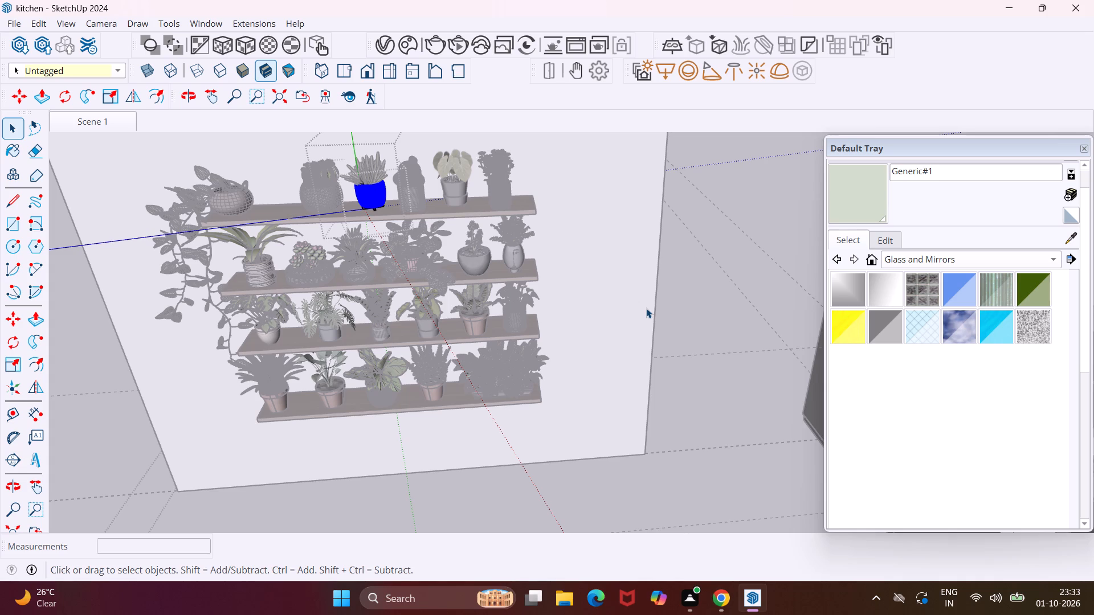
left_click(695, 309)
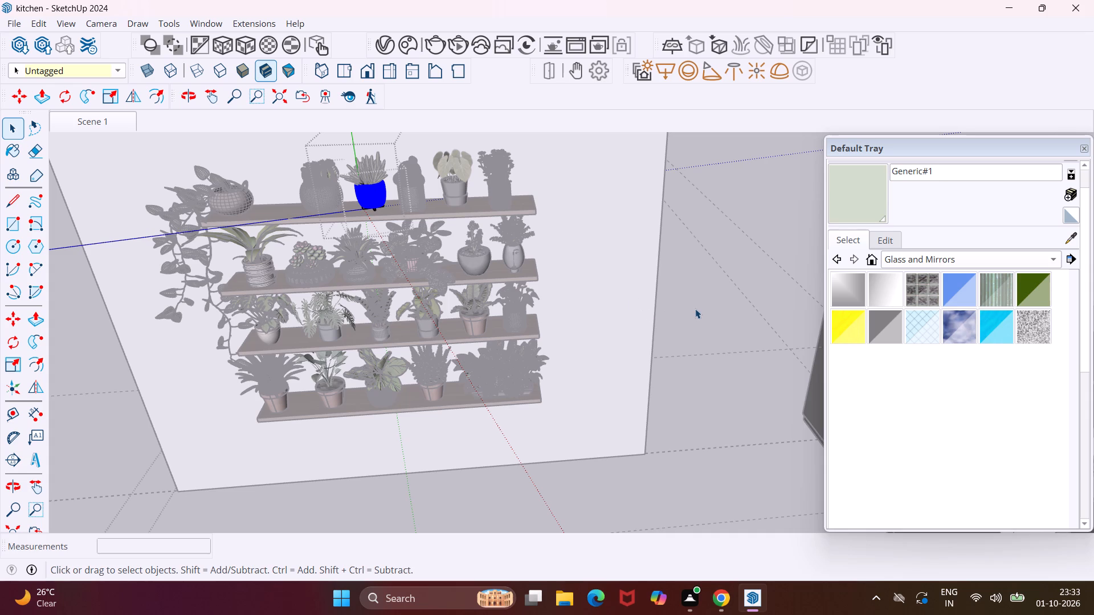
double_click(695, 309)
Move the spiky plant and its dark pot about 35' 9 7/8" onto the lower shelf of the open cabinet above the sink.
scroll(368, 175, "up", 4)
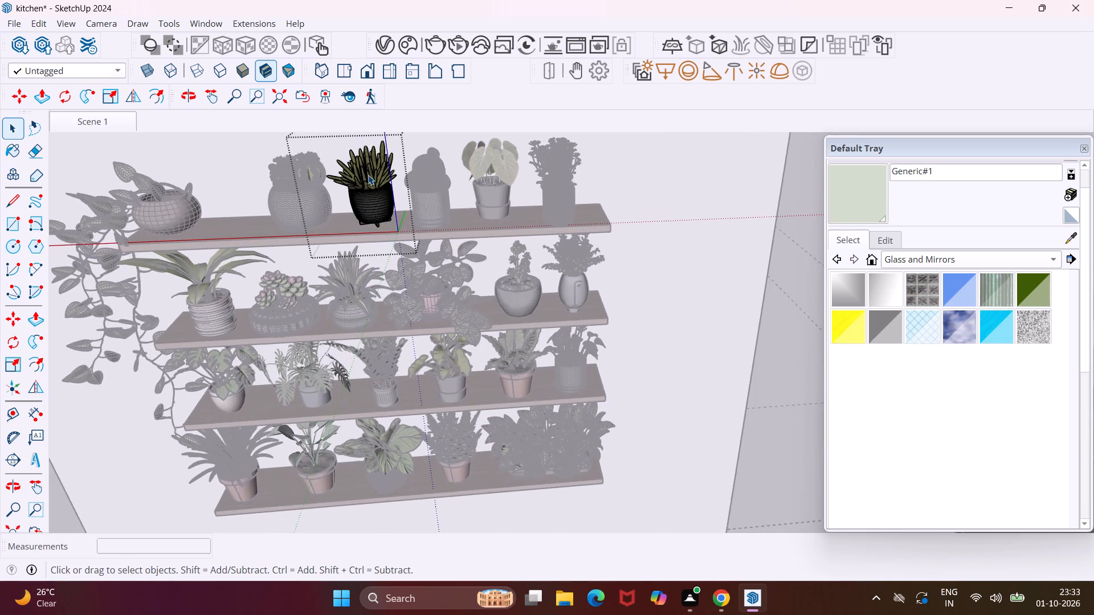
scroll(368, 175, "up", 3)
left_click(368, 175)
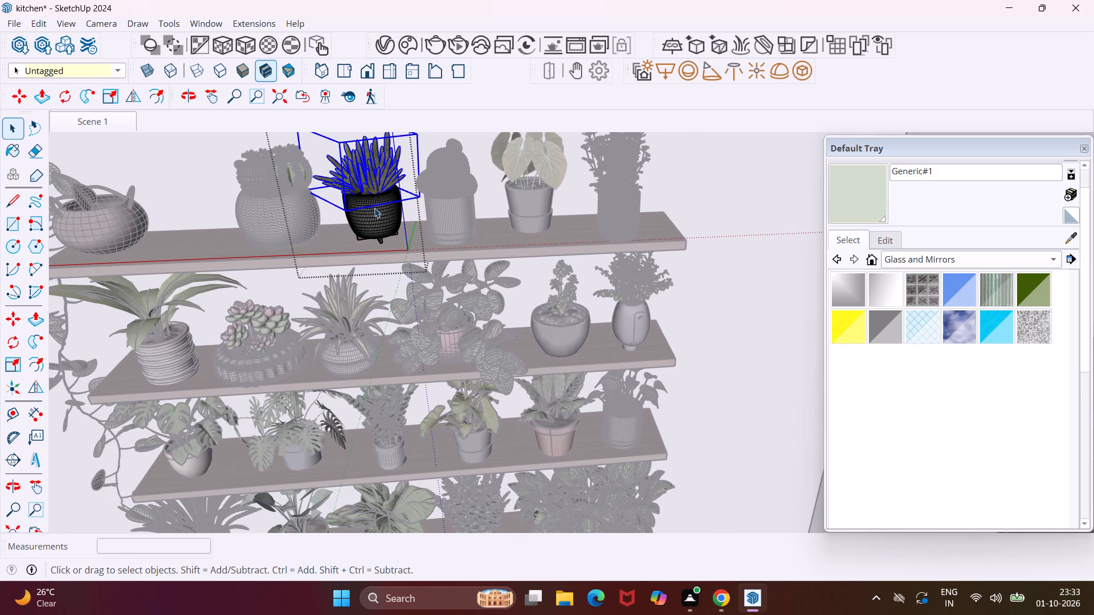
left_click(375, 220, "ctrl")
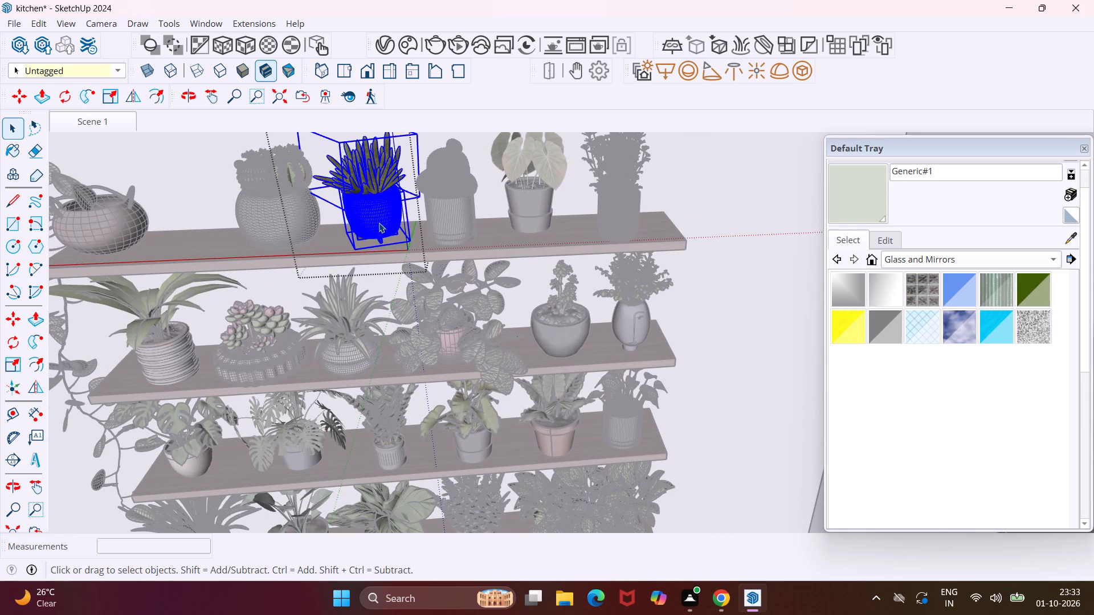
key("m")
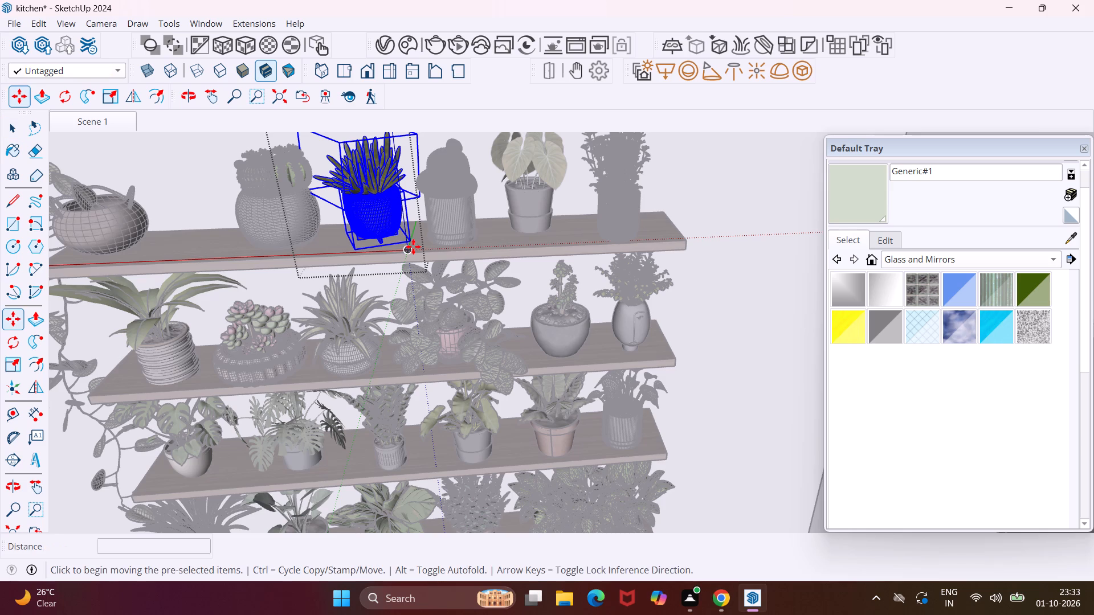
left_click(414, 240)
scroll(455, 236, "down", 6)
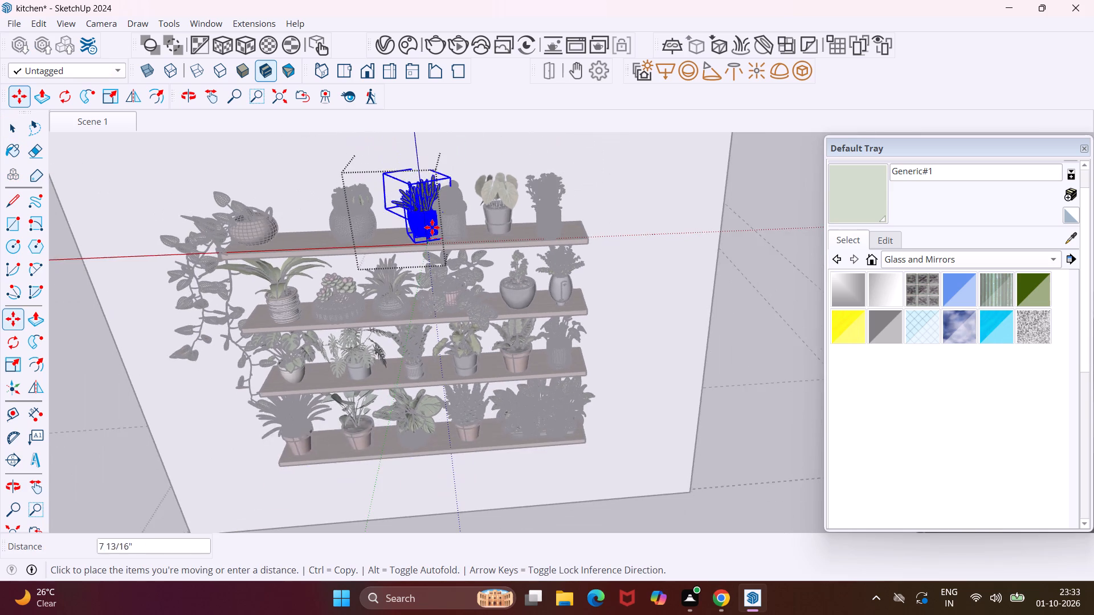
scroll(418, 224, "down", 16)
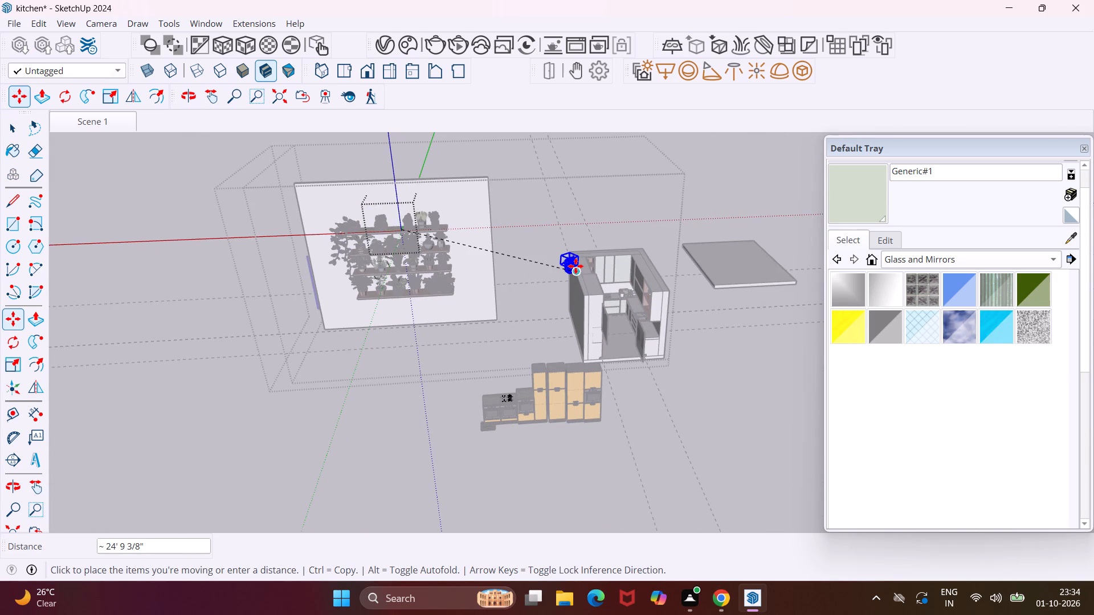
scroll(574, 266, "up", 8)
scroll(647, 287, "up", 9)
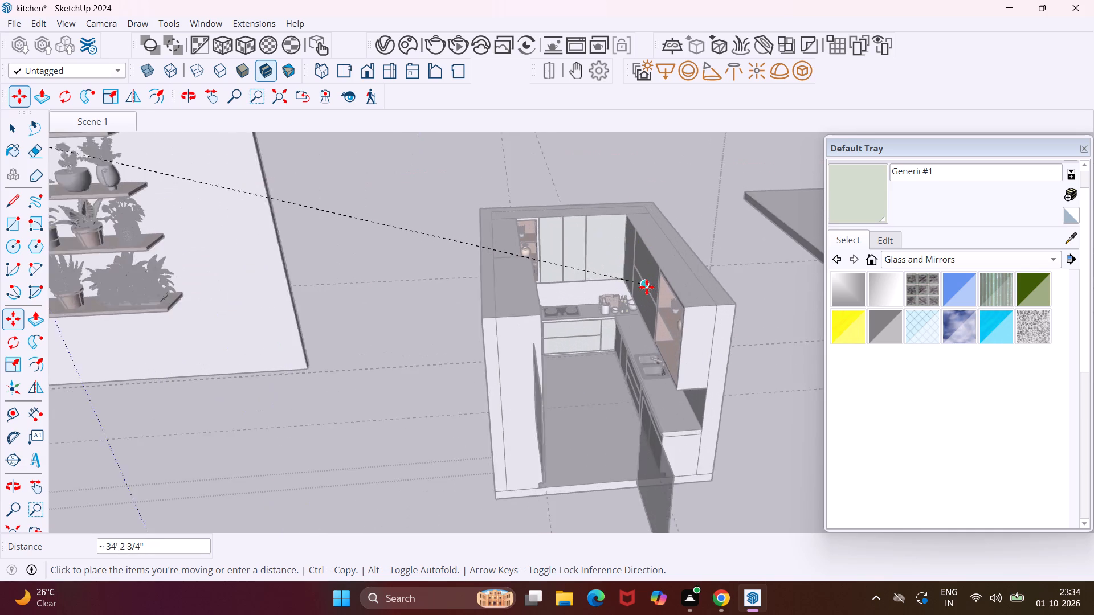
scroll(647, 287, "up", 1)
middle_click_drag(655, 287, 761, 305)
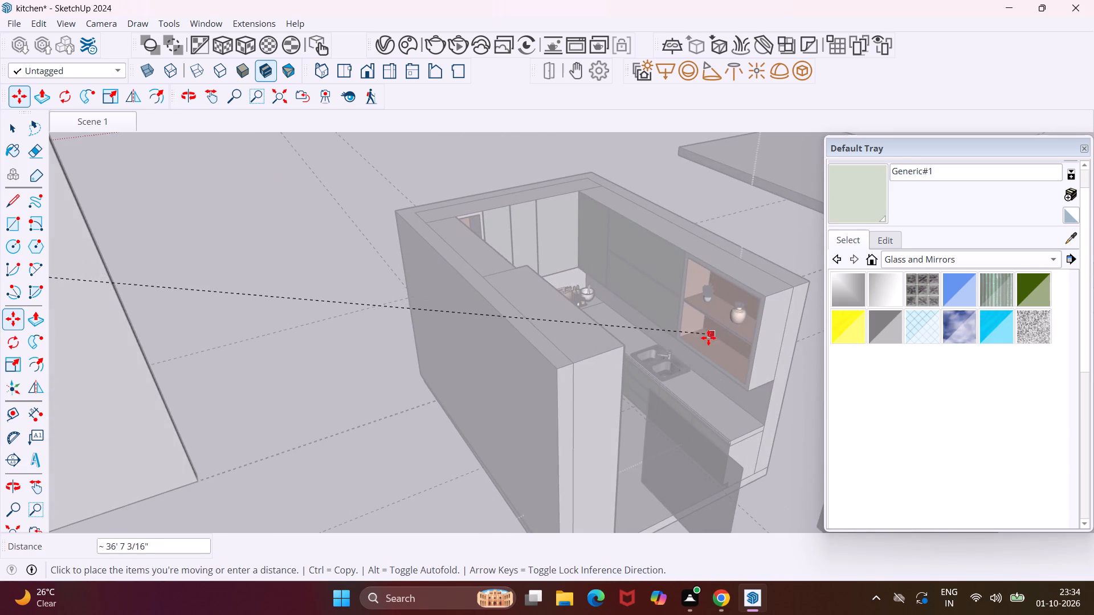
scroll(697, 345, "up", 13)
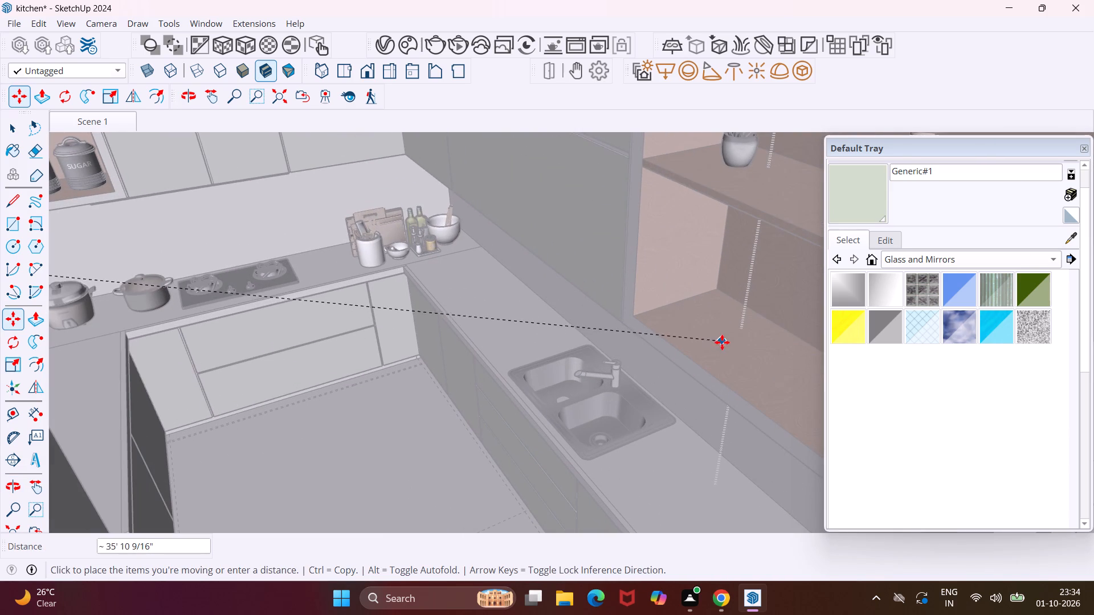
left_click(730, 355)
scroll(703, 329, "down", 1)
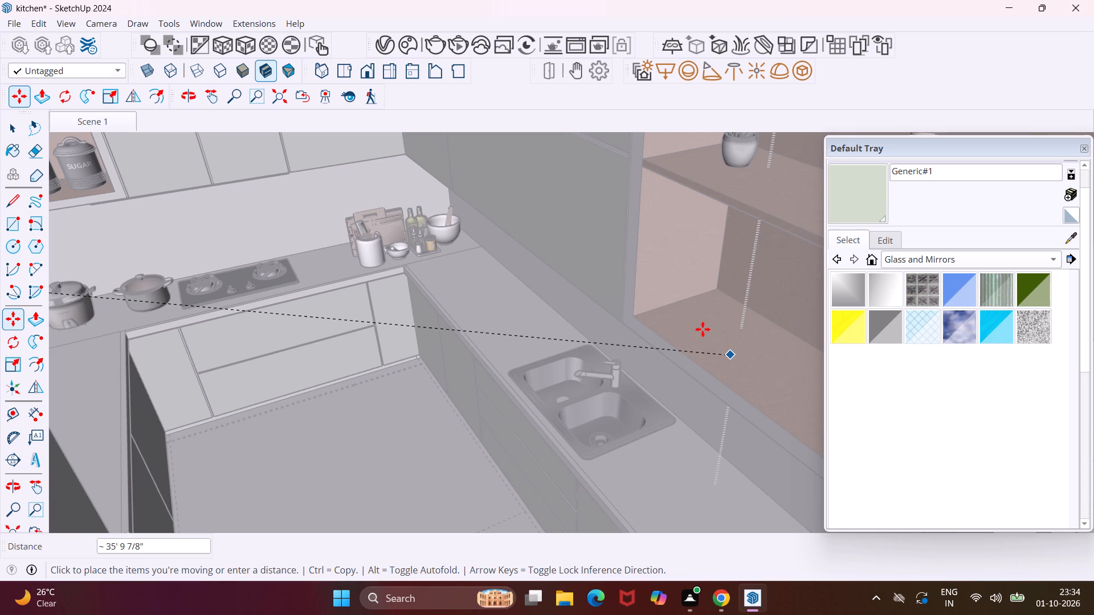
middle_click_drag(703, 328, 610, 295)
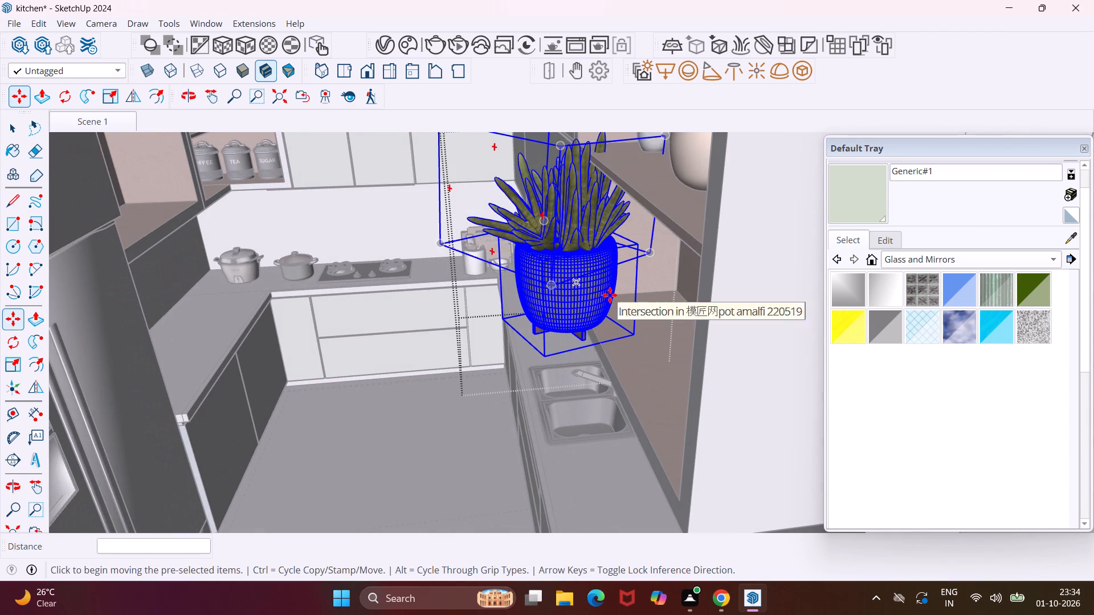
Scale the spiky plant and its dark pot above the sink uniformly to about 0.55.
left_click(6, 369)
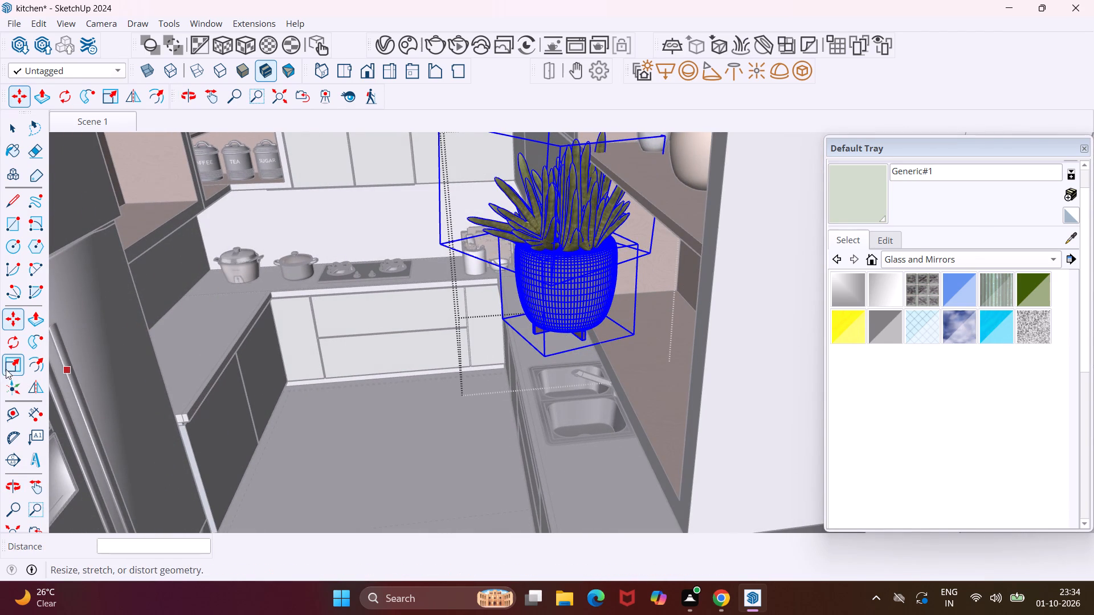
scroll(457, 228, "down", 2)
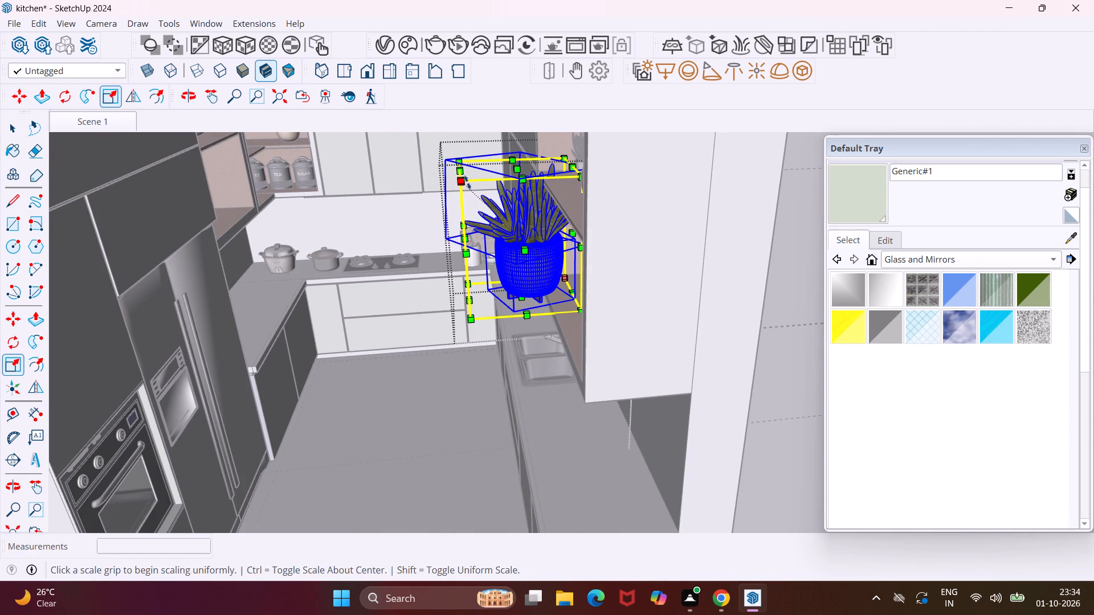
left_click_drag(466, 181, 503, 209)
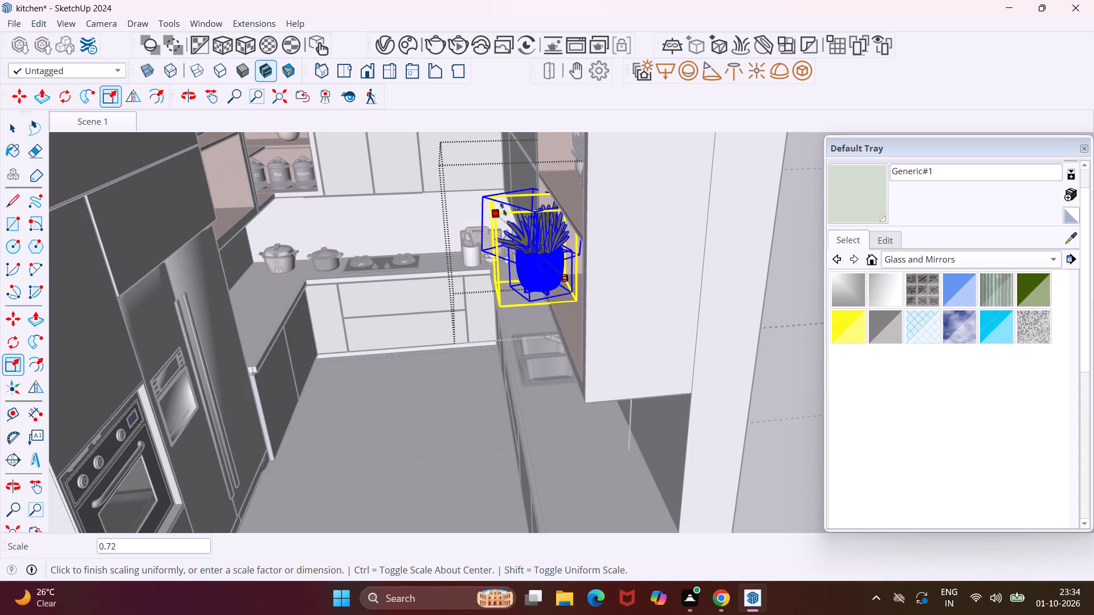
left_click_drag(503, 209, 522, 222)
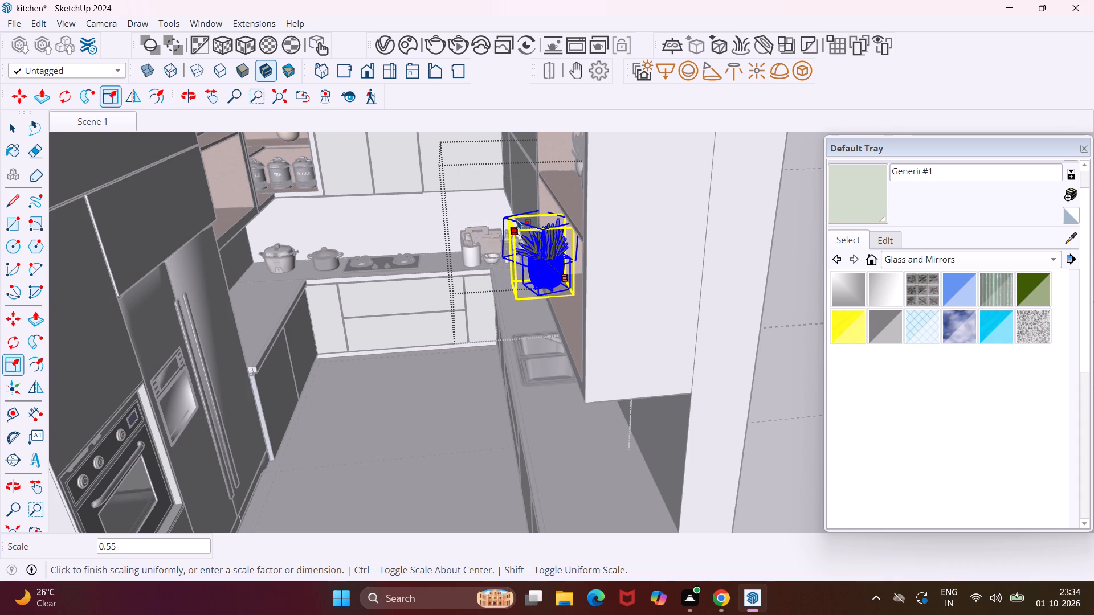
Move the spiky plant and dark pot further in along the lower shelf of the open cabinet above the sink.
middle_click_drag(522, 220, 604, 218)
middle_click_drag(538, 240, 630, 245)
key("m")
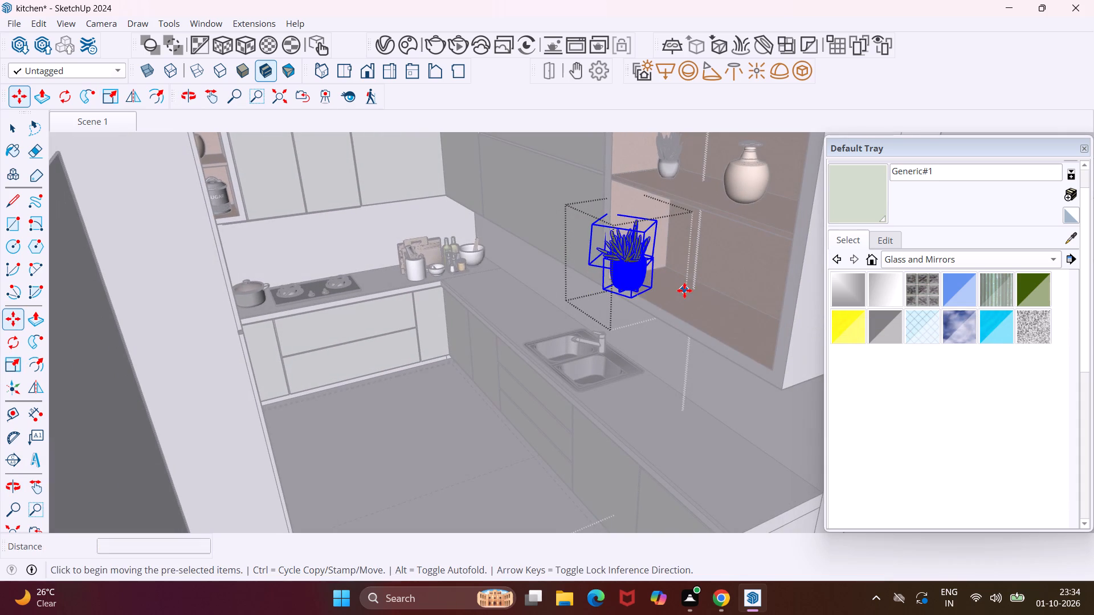
scroll(684, 290, "up", 8)
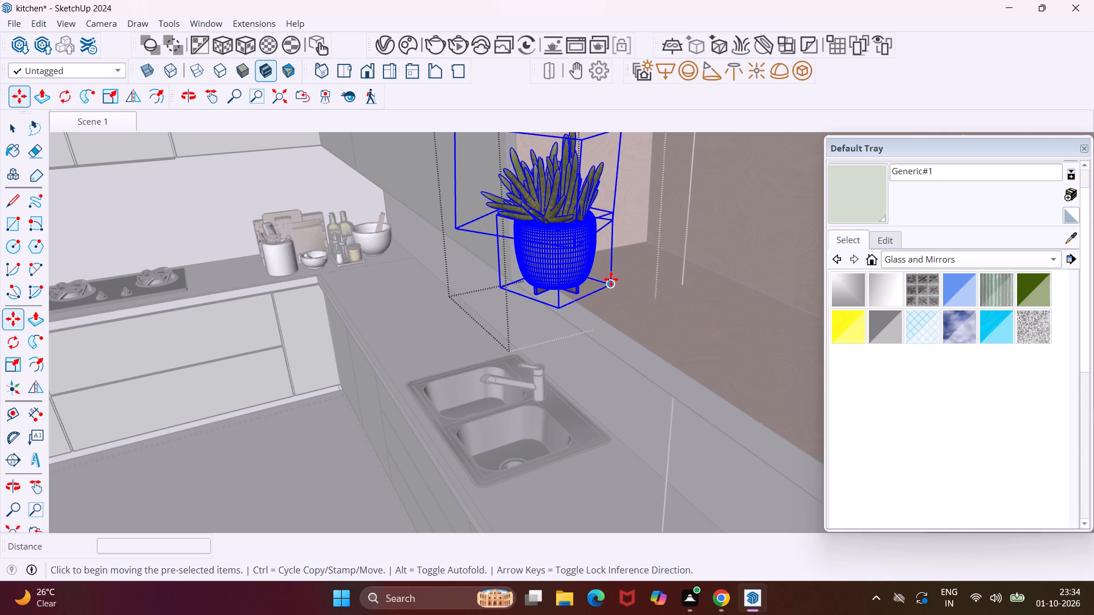
left_click(611, 283)
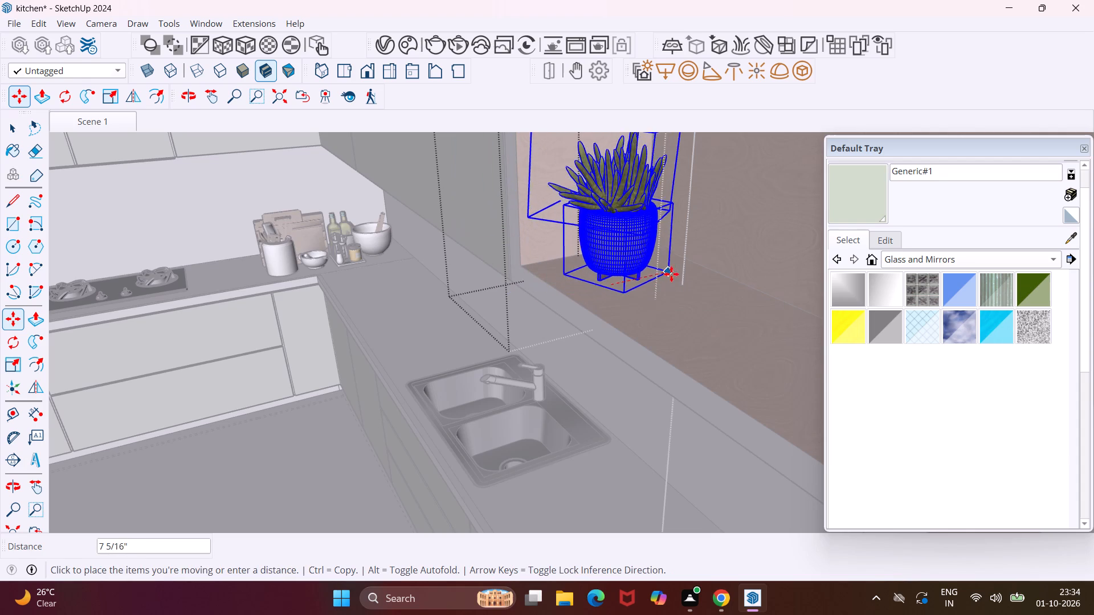
left_click(683, 274)
Copy the spiky plant and dark pot about 10' 6 13/16" across to the open cabinet shelf on the refrigerator side.
middle_click_drag(683, 274, 736, 228)
middle_click_drag(666, 278, 717, 244)
scroll(672, 276, "up", 1)
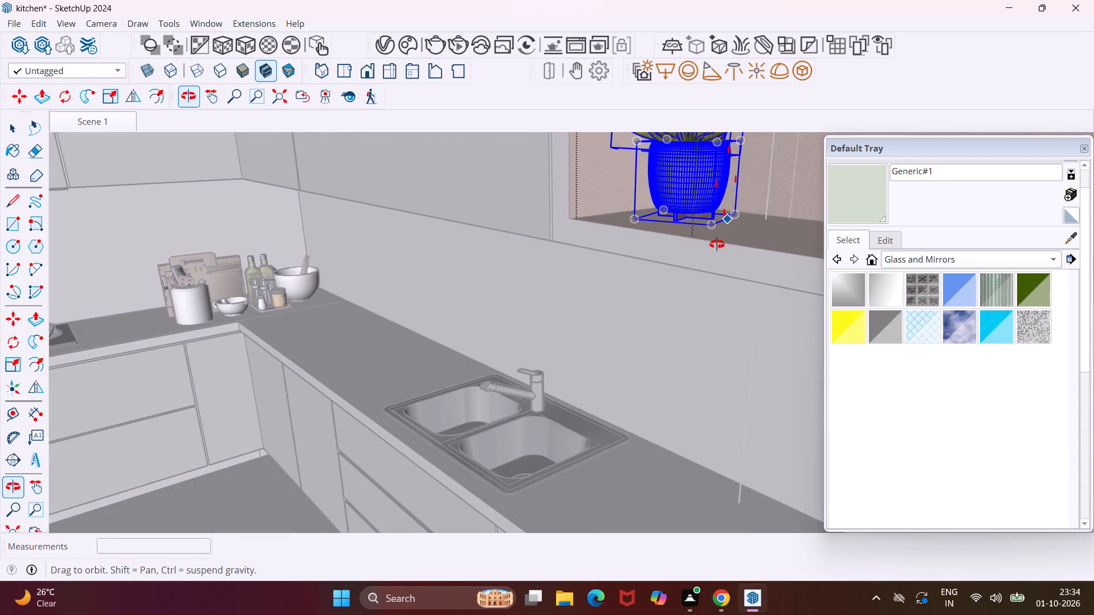
middle_click_drag(717, 244, 667, 266)
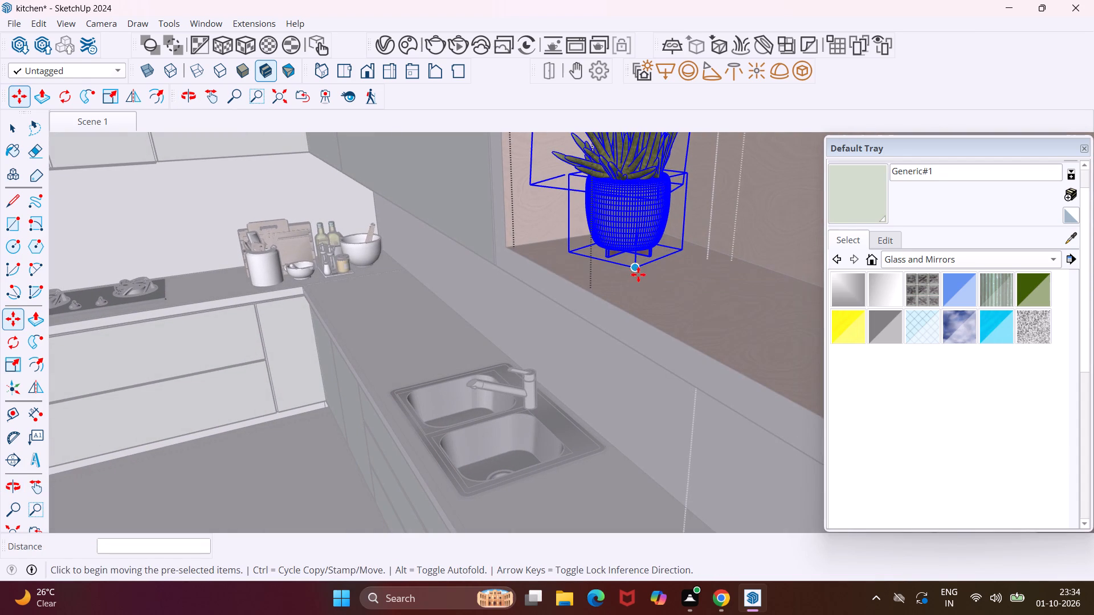
left_click(637, 271)
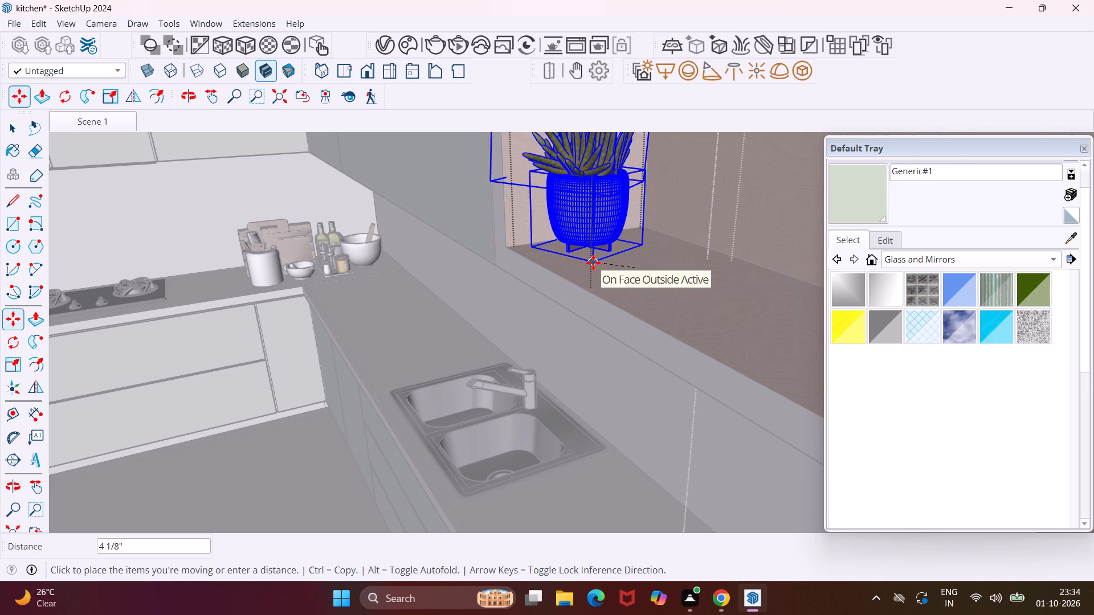
scroll(593, 263, "down", 6)
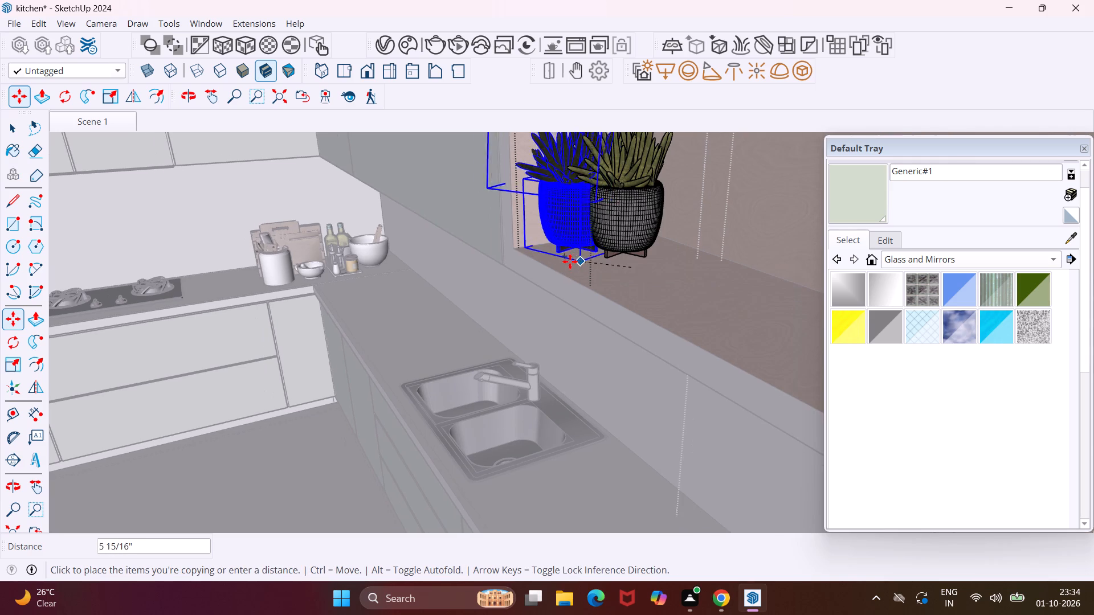
scroll(547, 261, "down", 9)
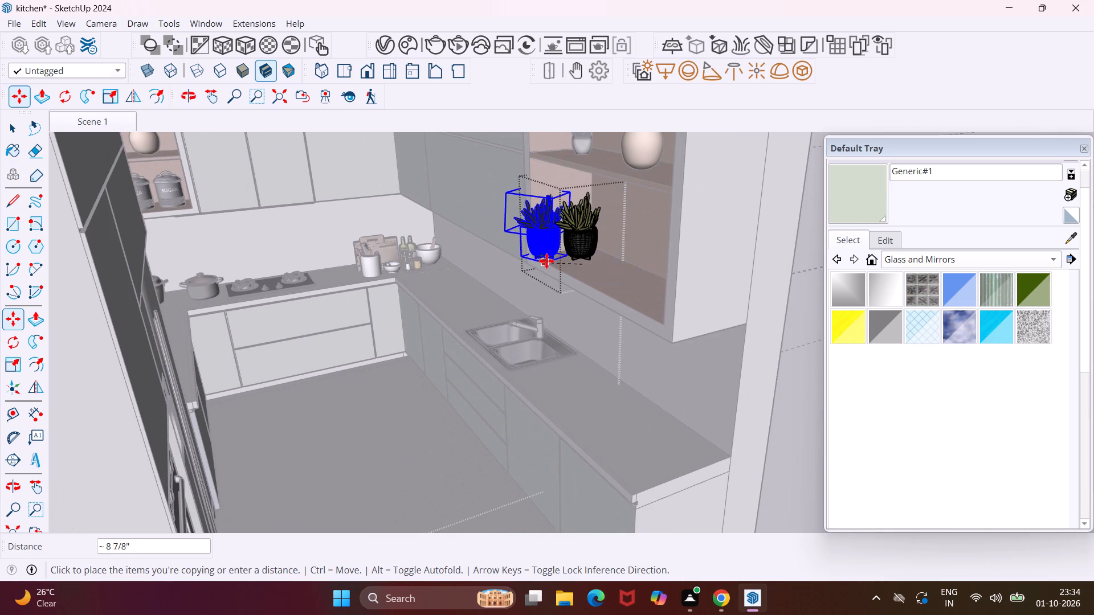
middle_click_drag(545, 261, 432, 274)
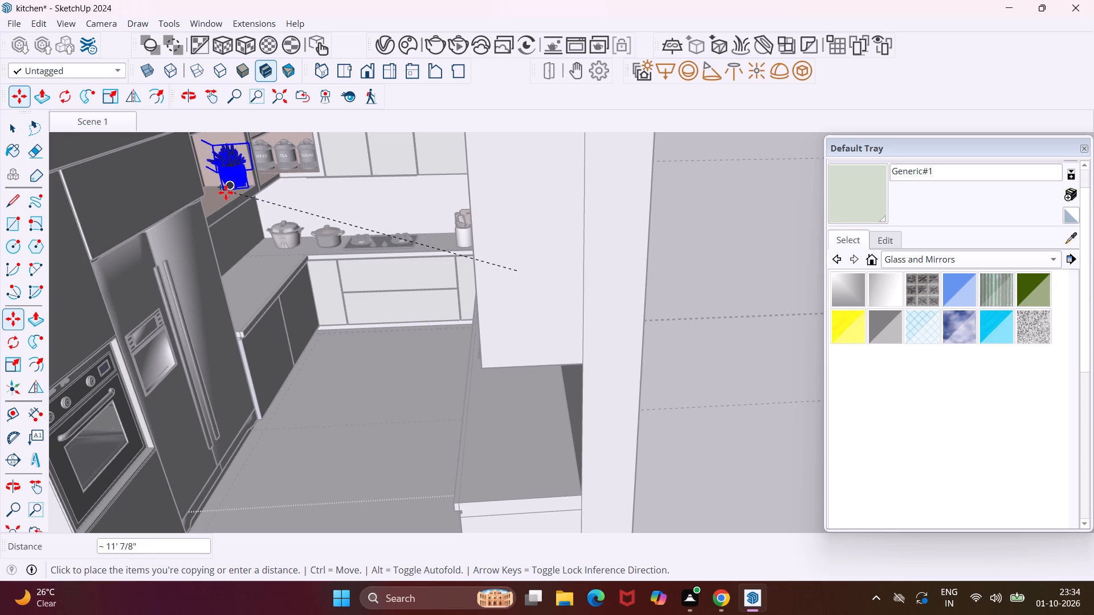
scroll(219, 199, "up", 9)
middle_click_drag(219, 199, 186, 210)
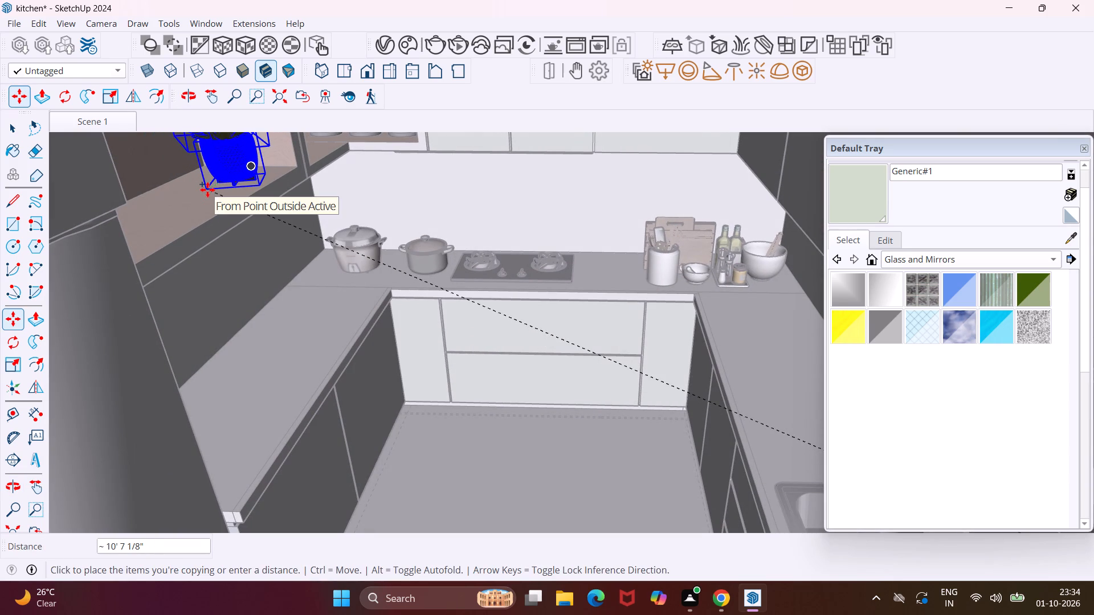
left_click(203, 189)
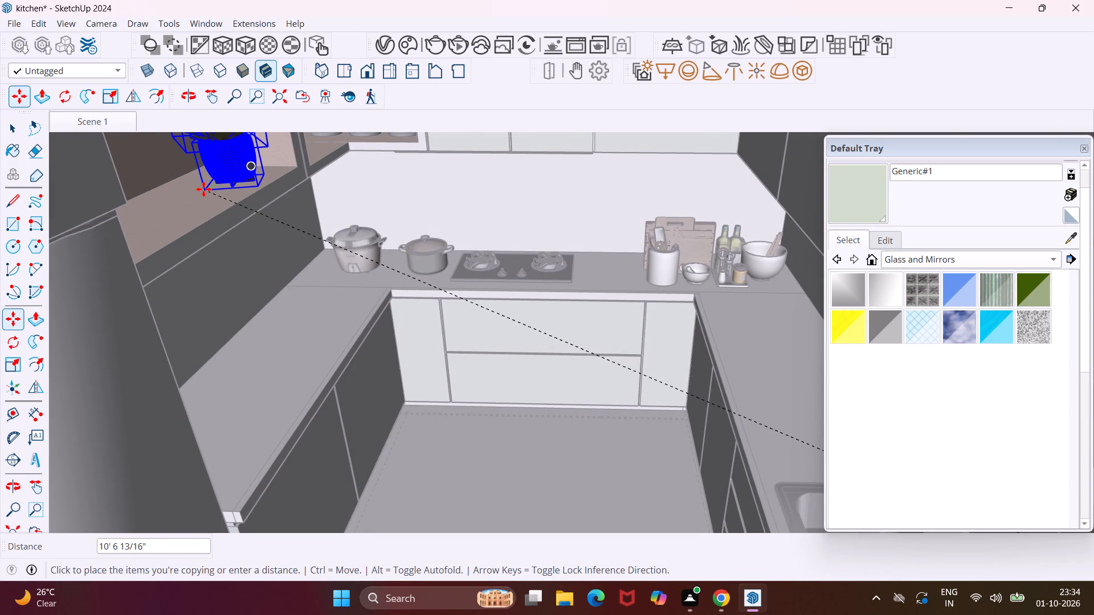
Deselect the copied spiky plant and step out of its nested groups to the top level of the model.
middle_click_drag(203, 189, 274, 199)
scroll(275, 200, "down", 5)
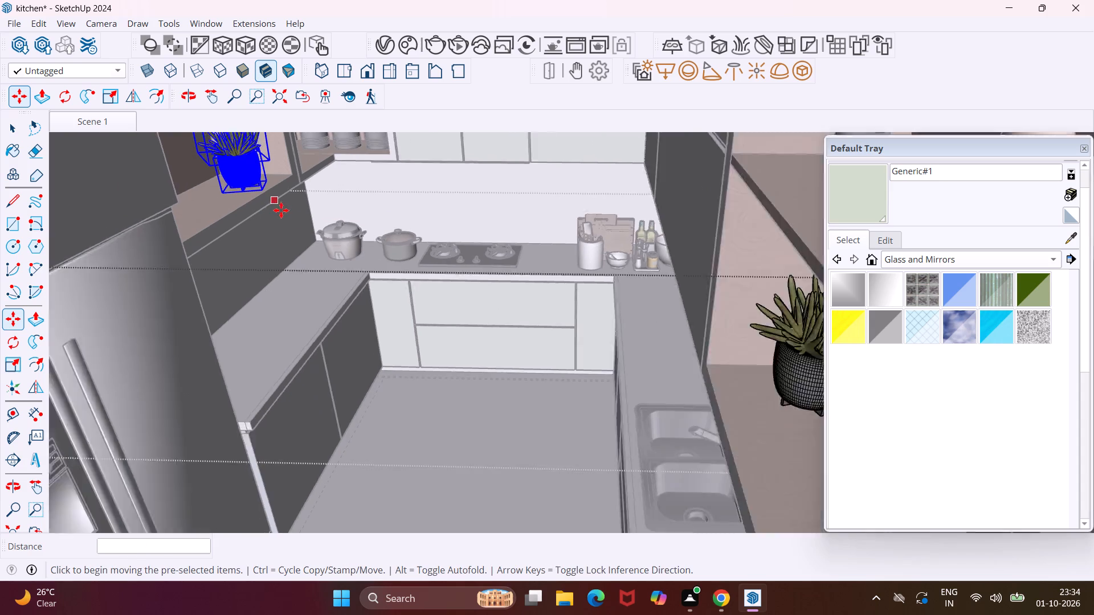
scroll(281, 210, "down", 5)
middle_click_drag(284, 224, 388, 246)
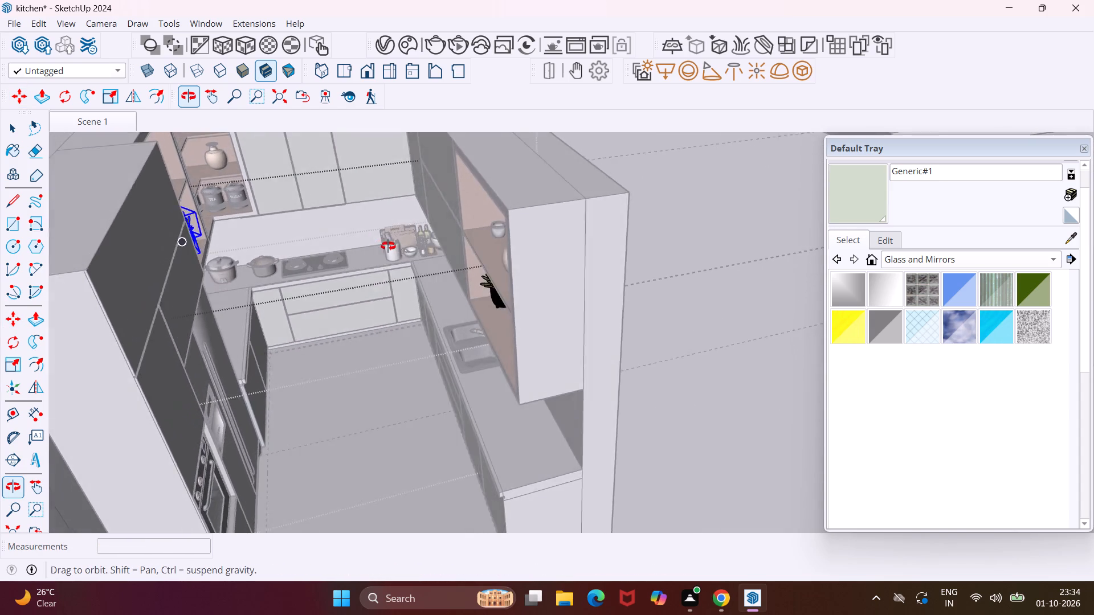
middle_click_drag(388, 246, 435, 269)
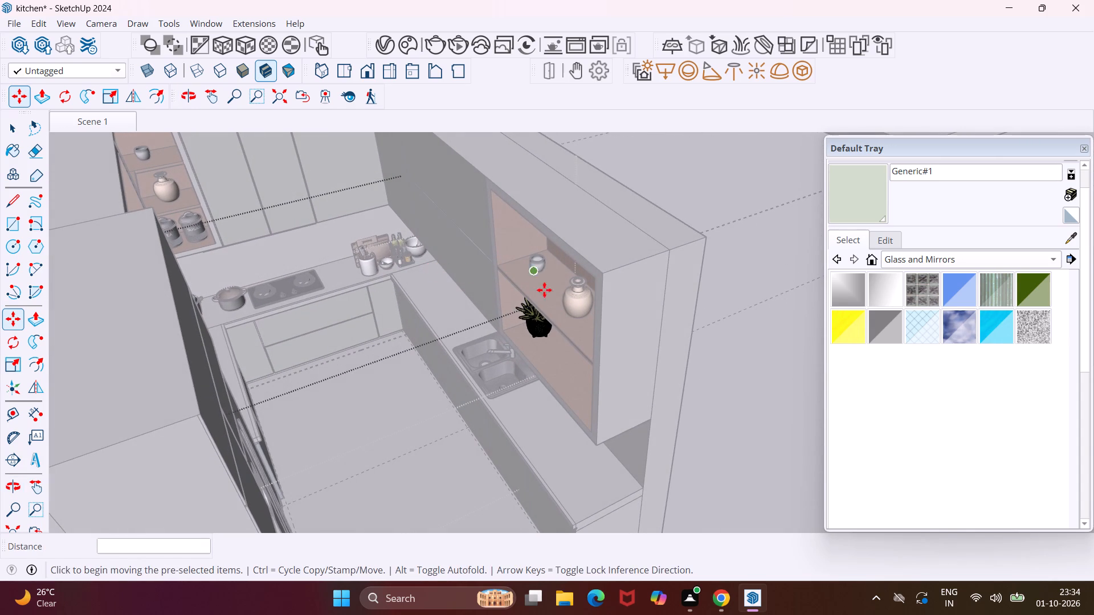
key("Escape")
key("space")
left_click(736, 285)
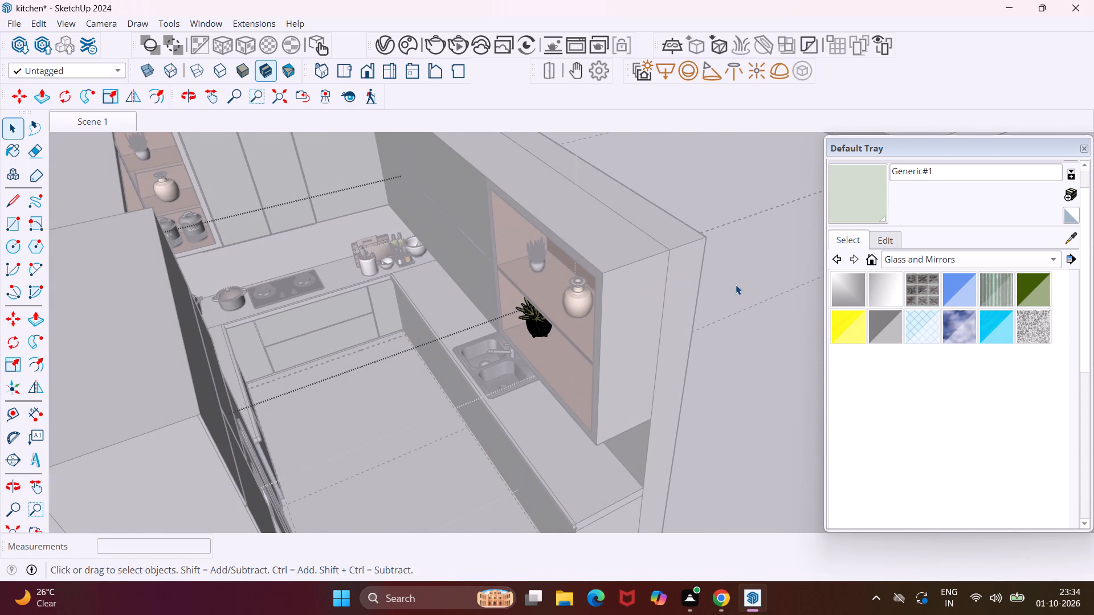
double_click(717, 330)
triple_click(722, 344)
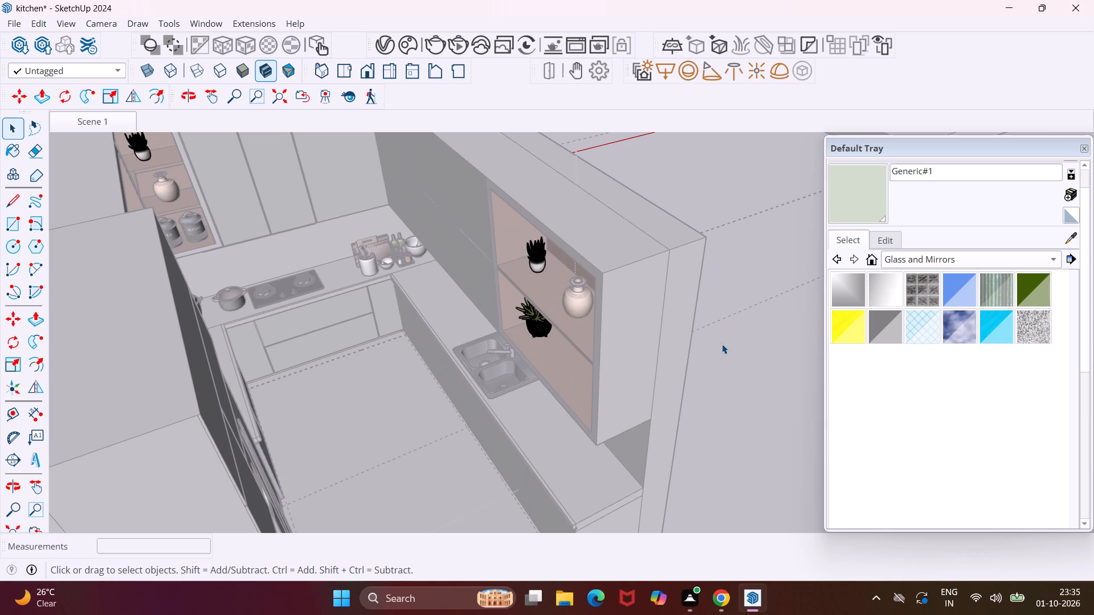
Open the nested groups down to the small white-potted plant on the upper shelf of the cabinet above the sink.
middle_click_drag(516, 275, 574, 244)
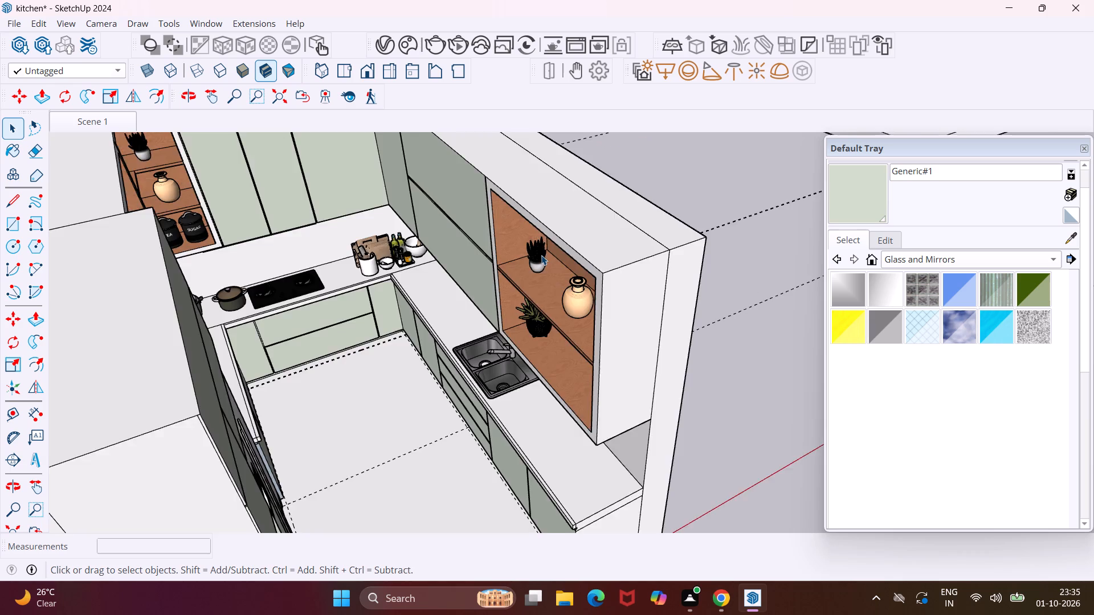
scroll(541, 255, "up", 7)
left_click(541, 255)
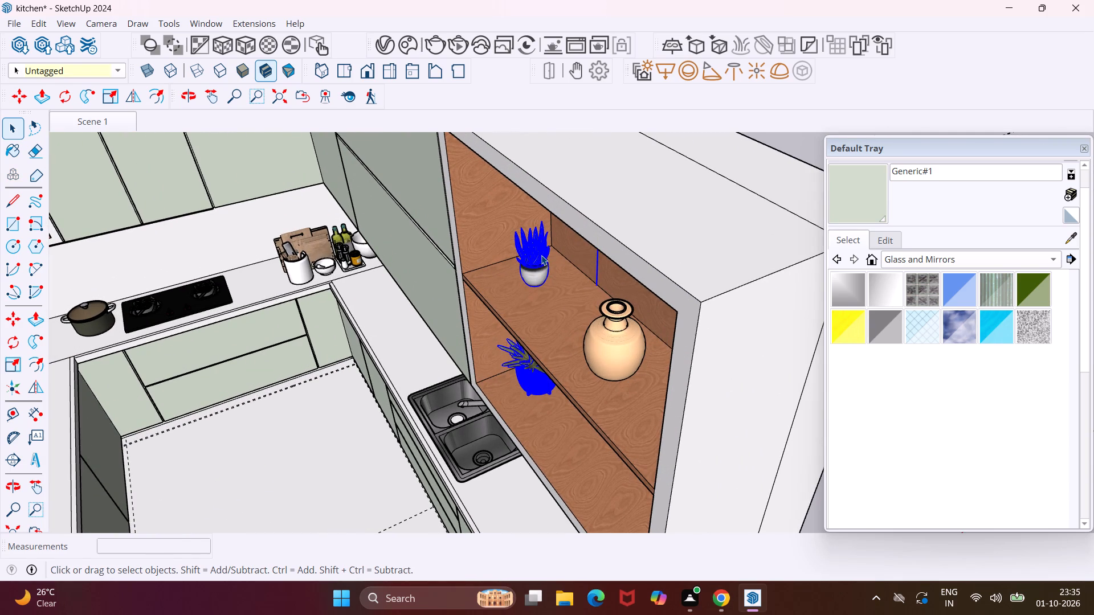
middle_click_drag(541, 255, 621, 240)
double_click(609, 237)
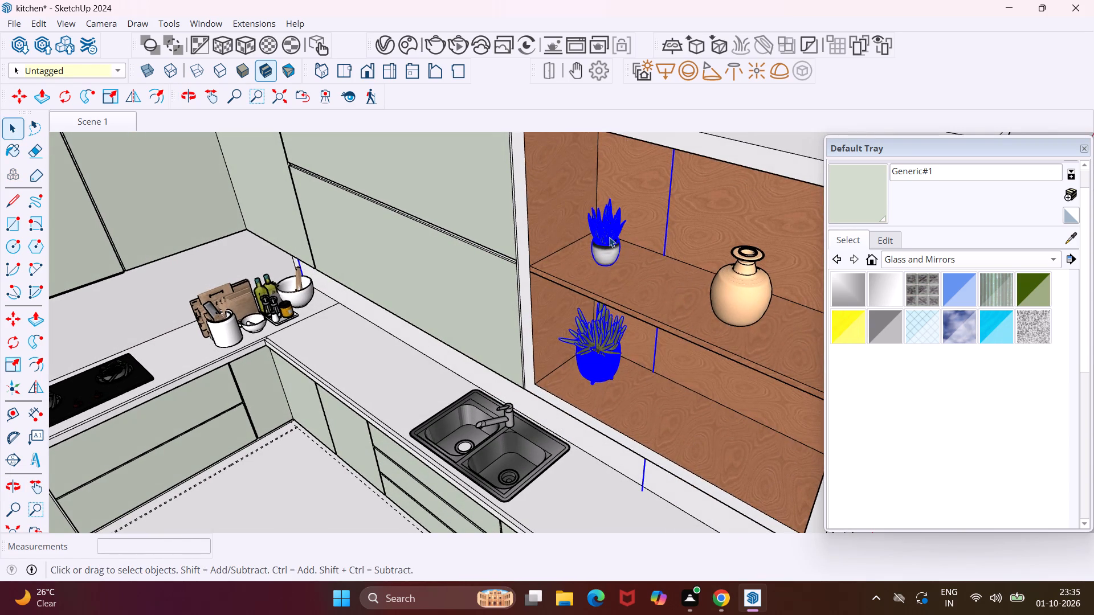
double_click(609, 237)
left_click(609, 237)
triple_click(599, 239)
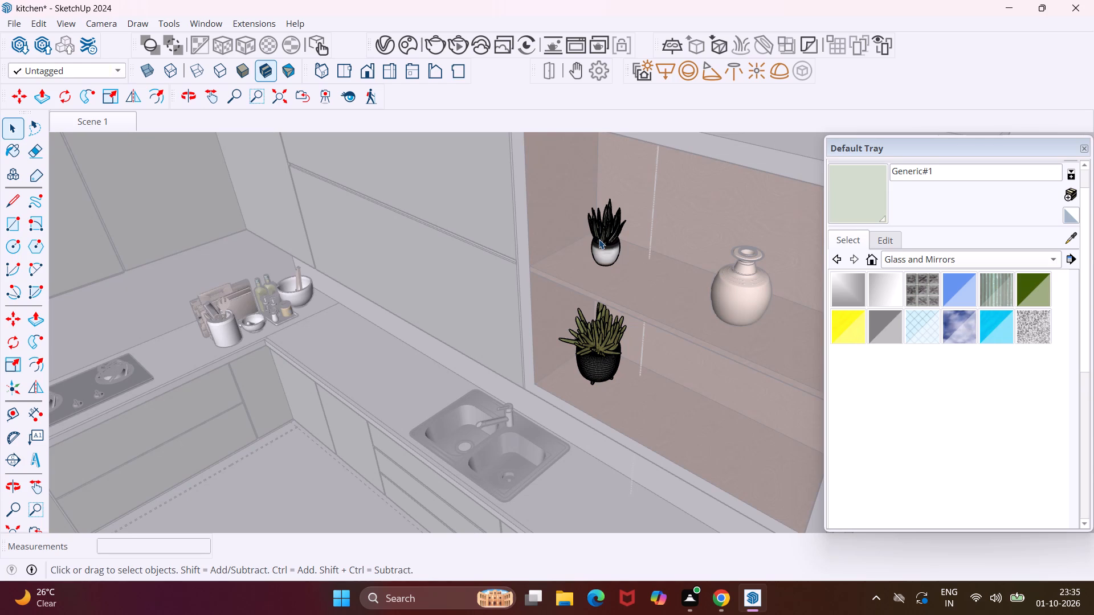
left_click_drag(602, 245, 615, 232)
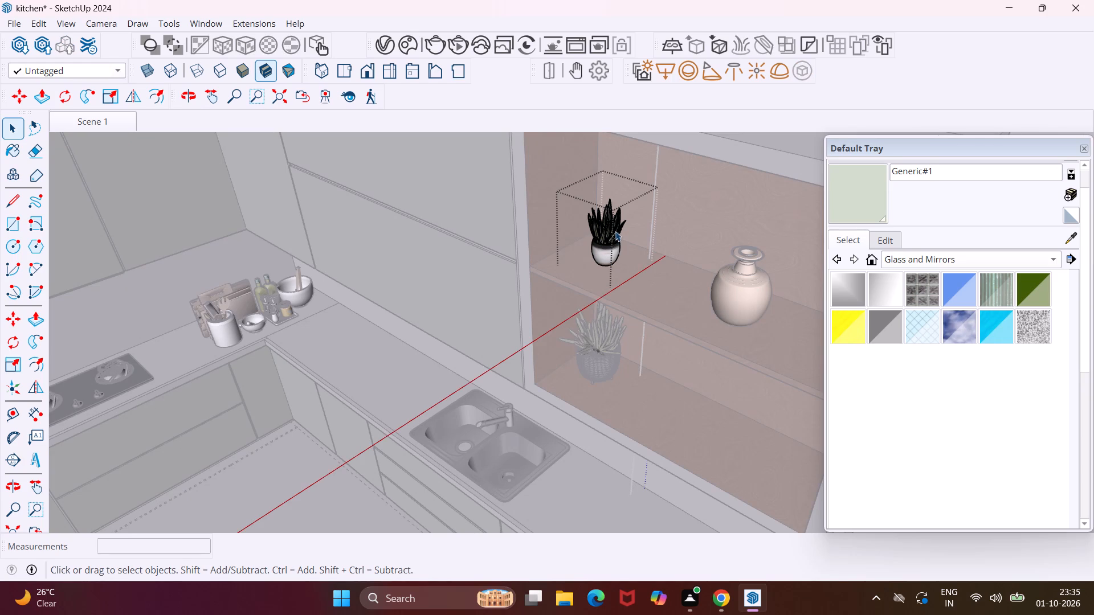
Select the whole small plant with its white pot and stretch it along the blue axis by about 1.19.
middle_click_drag(615, 230, 637, 219)
left_click(623, 216)
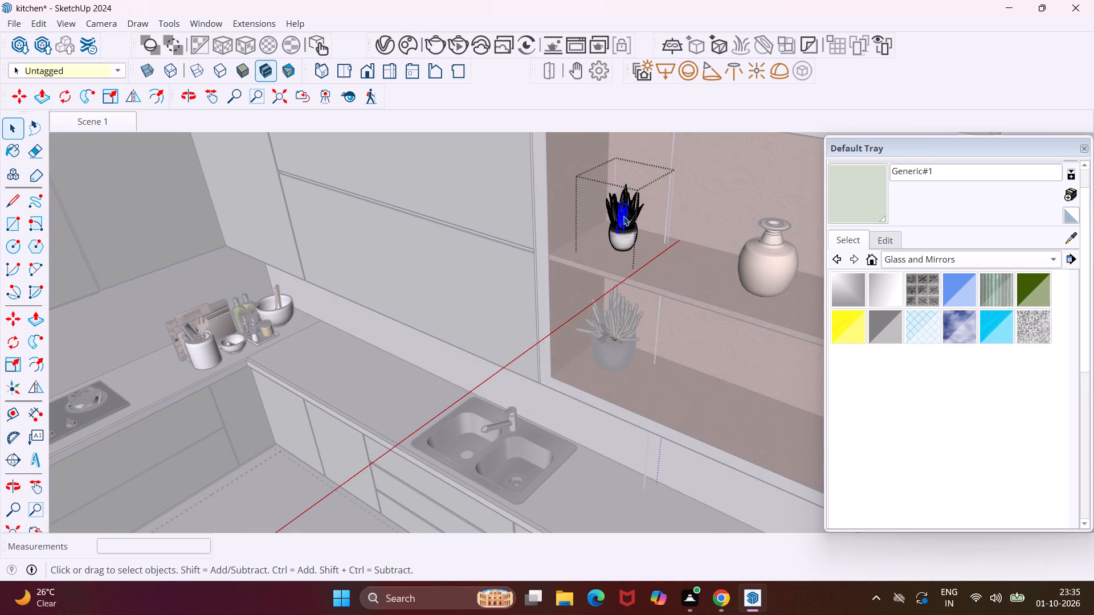
middle_click_drag(618, 227, 660, 248)
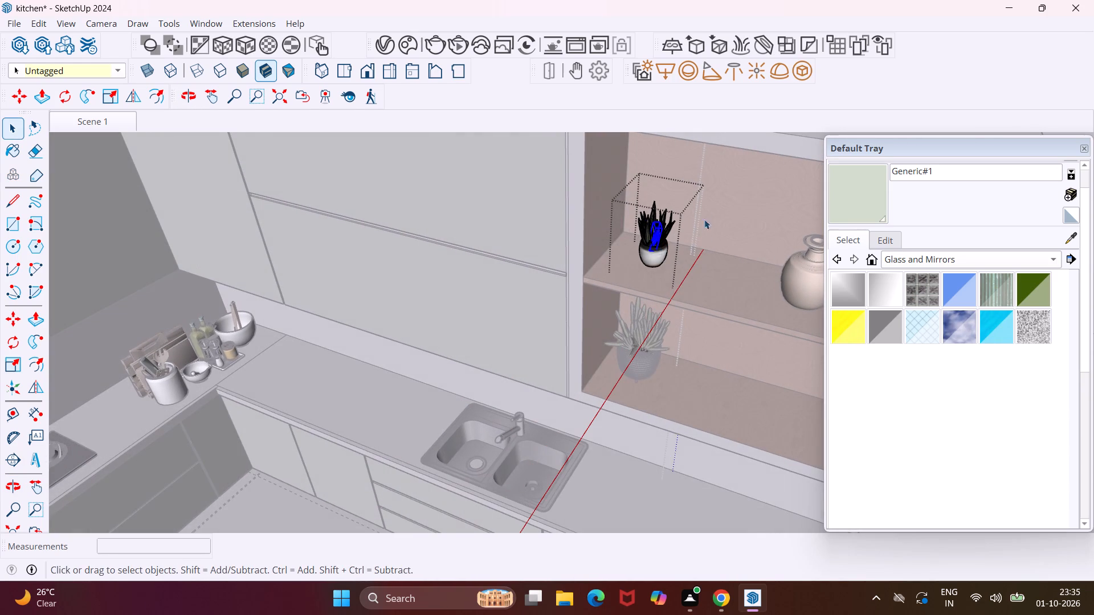
left_click_drag(703, 190, 613, 277)
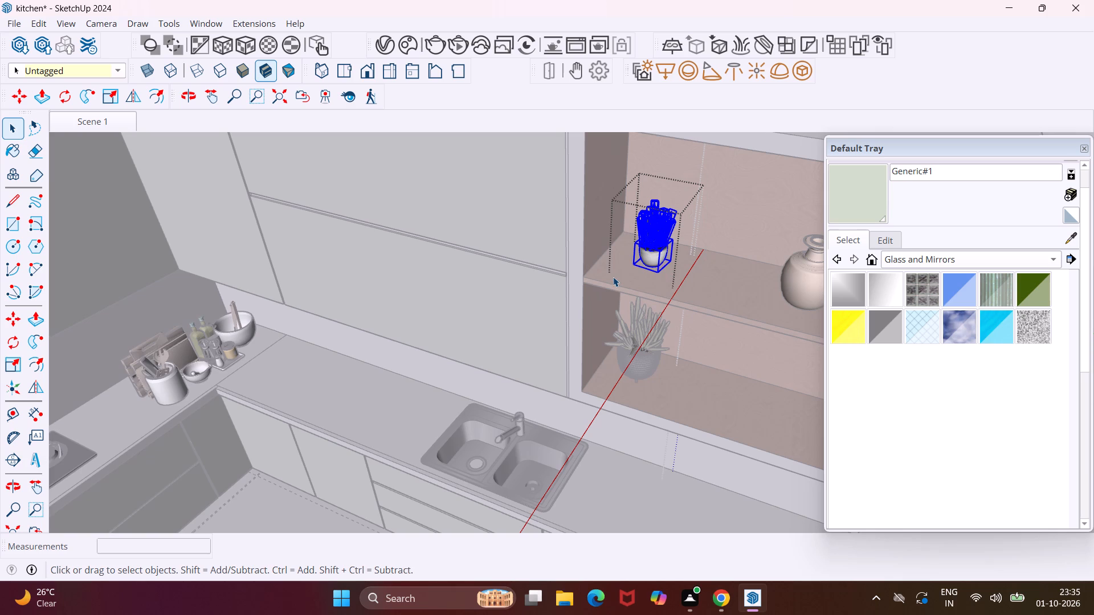
left_click(19, 360)
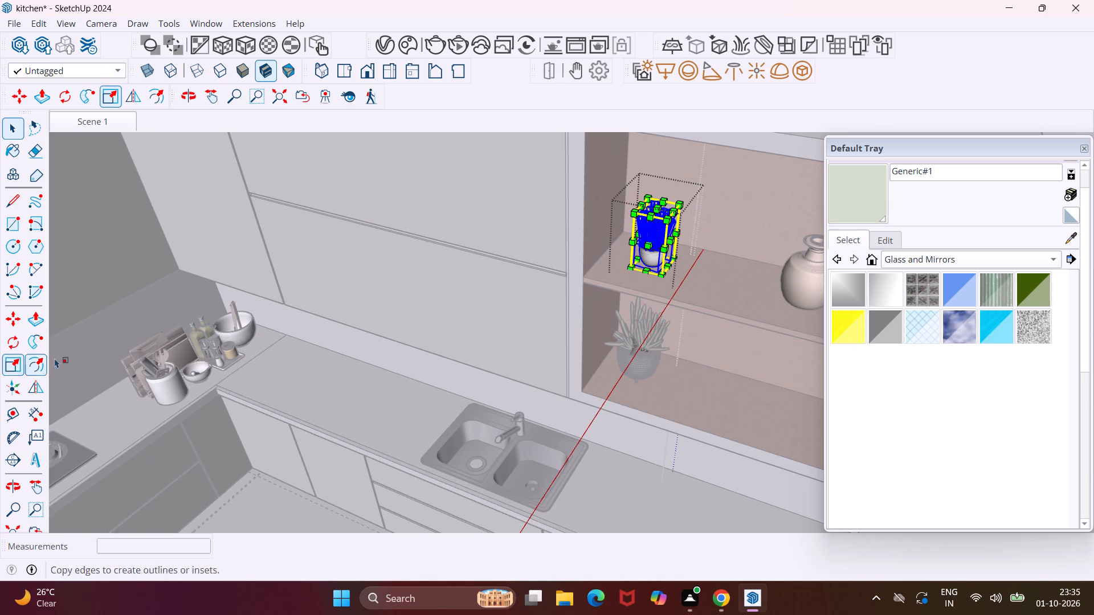
left_click(658, 209)
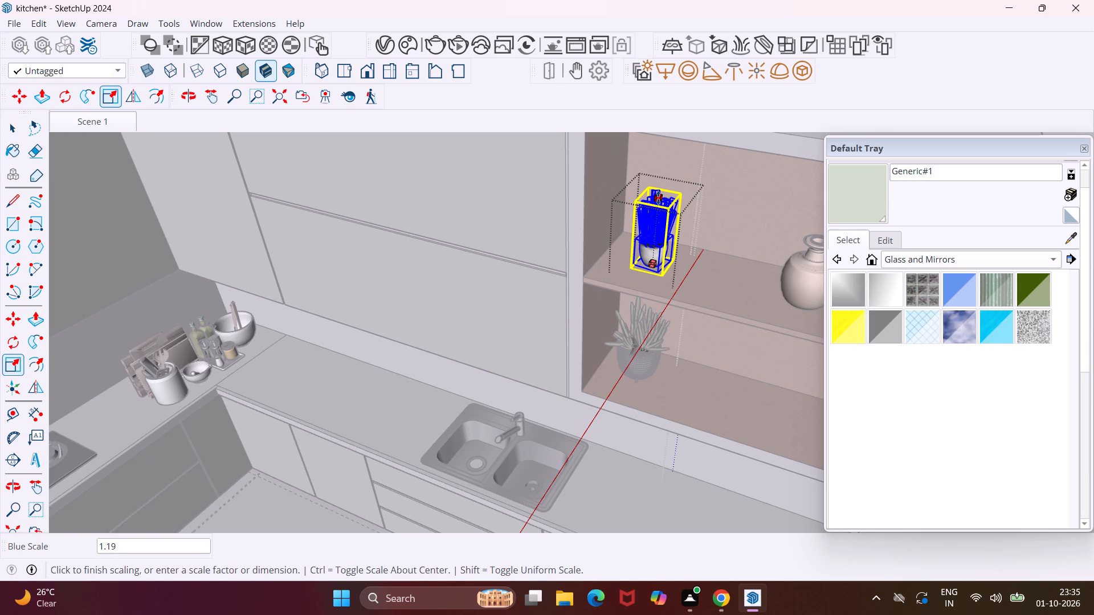
left_click(658, 198)
scroll(588, 206, "down", 4)
key("Escape")
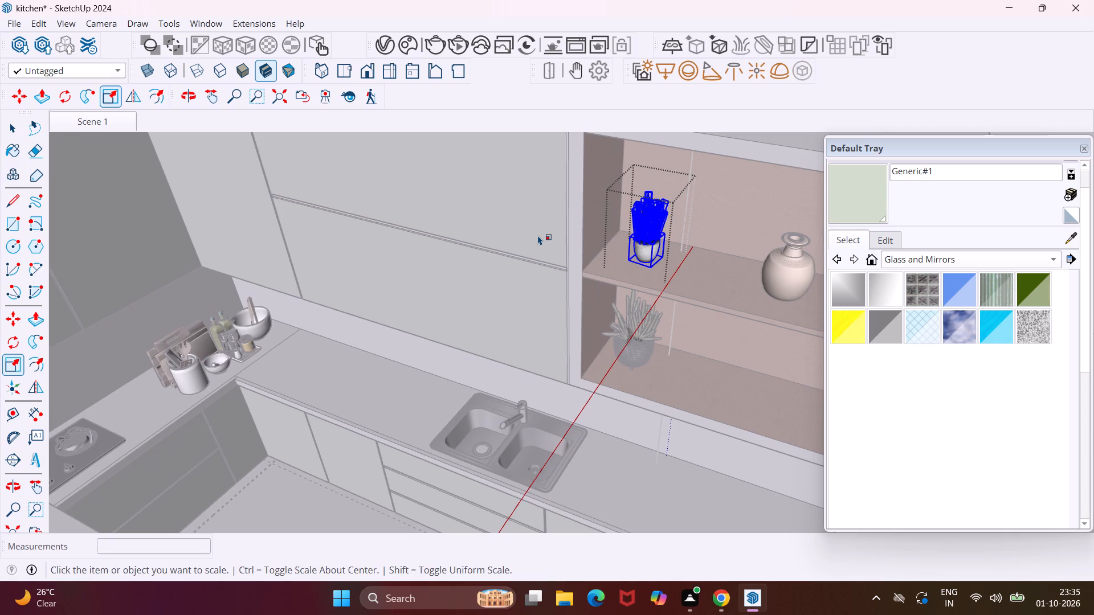
Deselect the stretched small plant and step out of its nested groups.
scroll(557, 222, "down", 5)
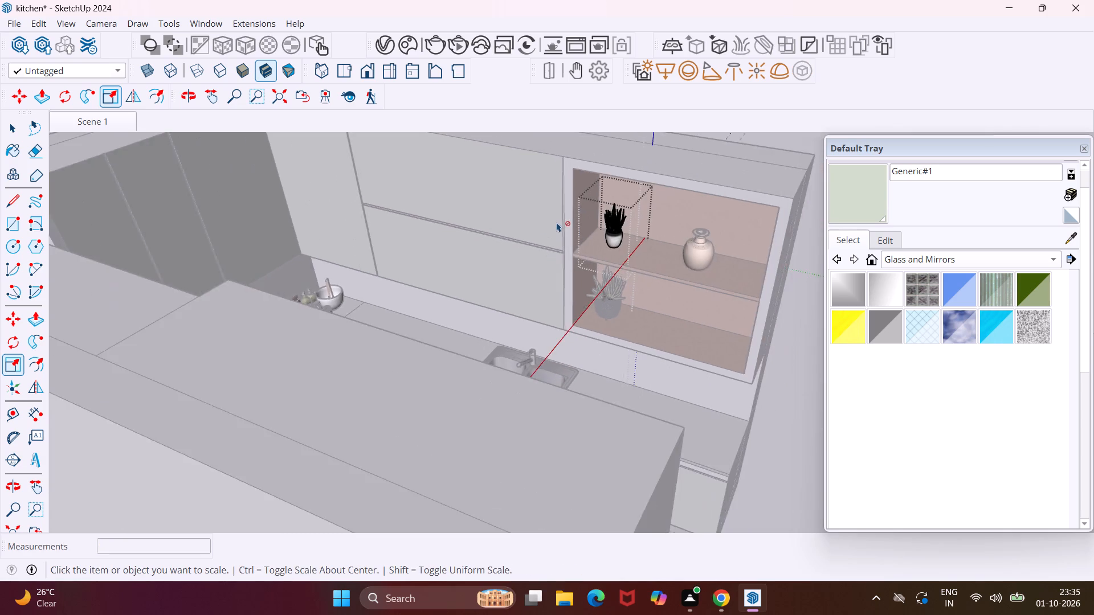
scroll(557, 222, "down", 4)
middle_click_drag(553, 222, 376, 221)
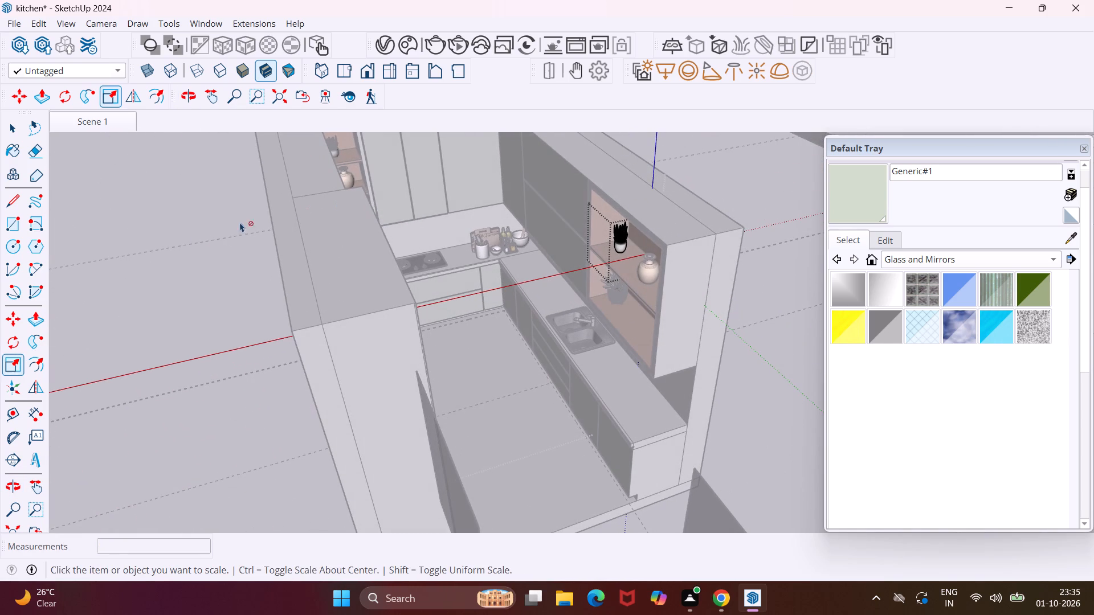
left_click(193, 232)
triple_click(193, 232)
double_click(193, 232)
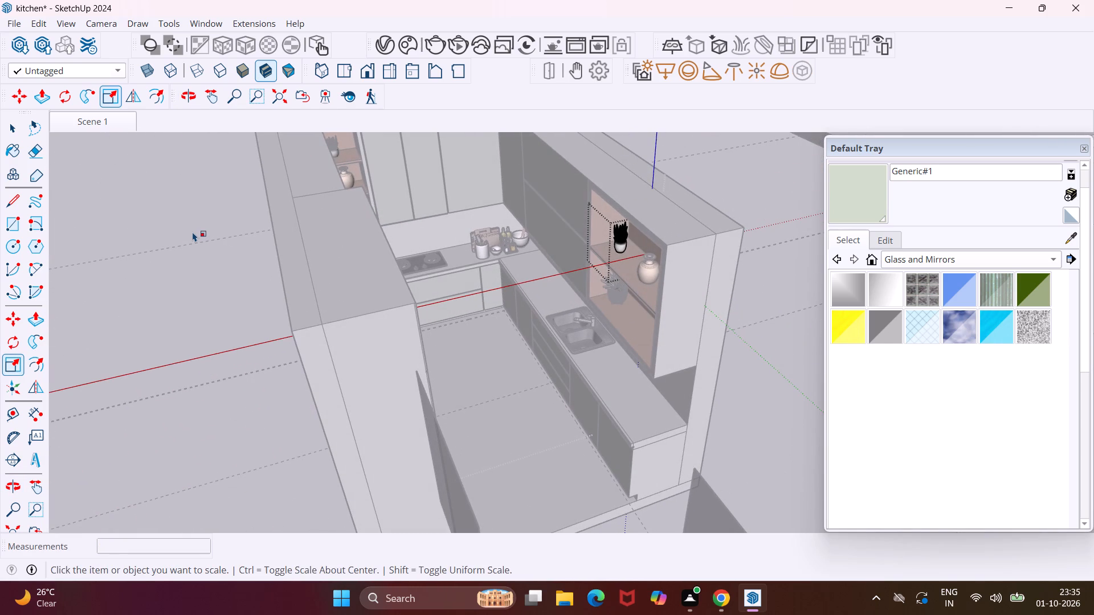
left_click(189, 229)
double_click(188, 228)
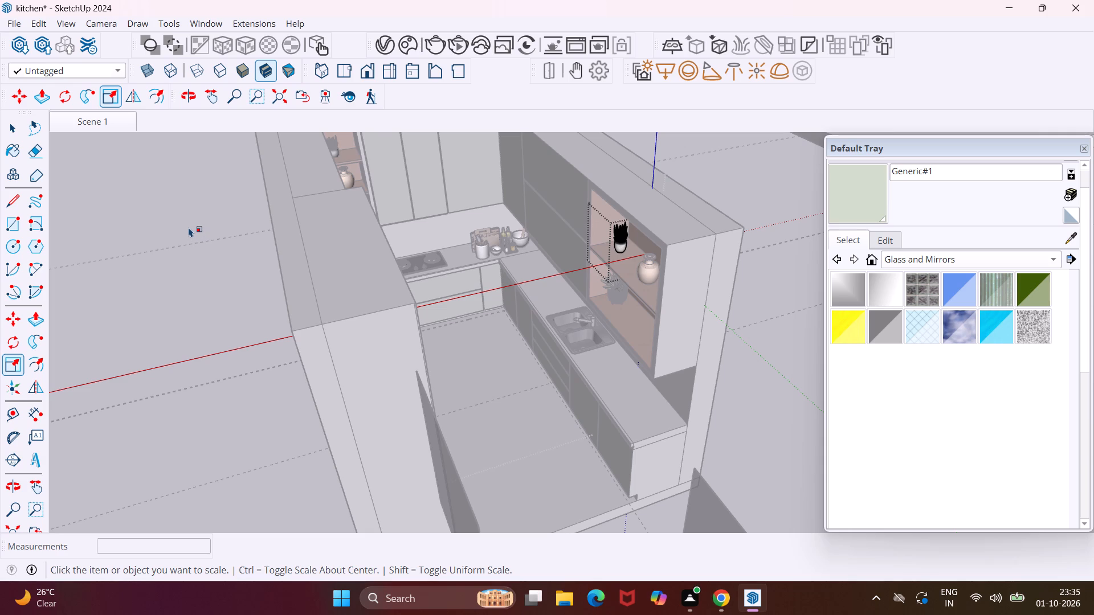
key("Escape")
key("space")
triple_click(189, 227)
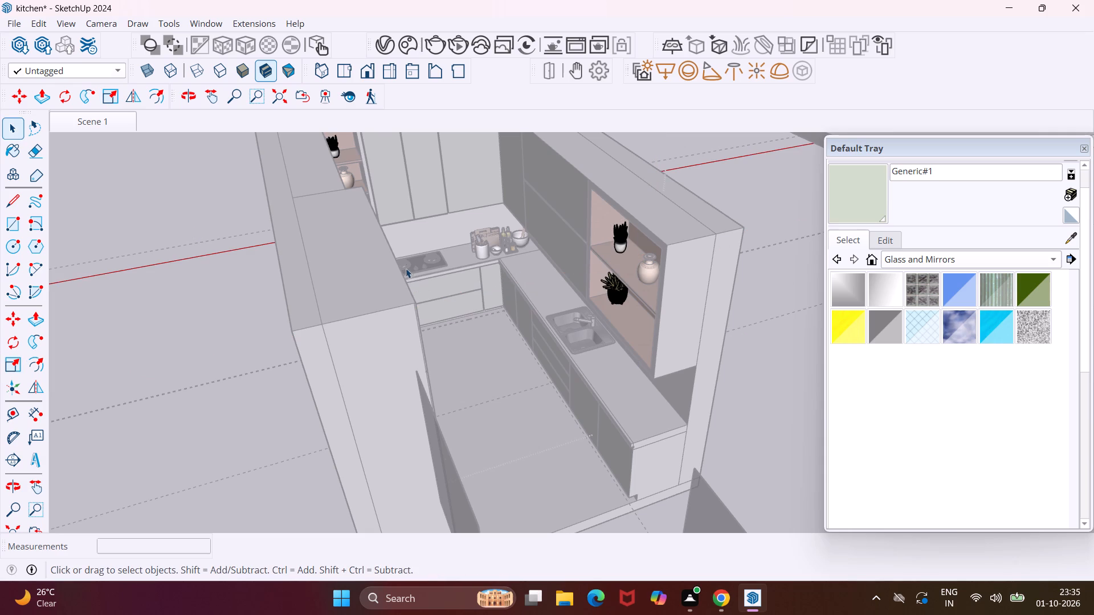
Stretch the white-potted plant on the top shelf above the tea and sugar canisters along the blue axis by about 1.20.
scroll(438, 166, "up", 9)
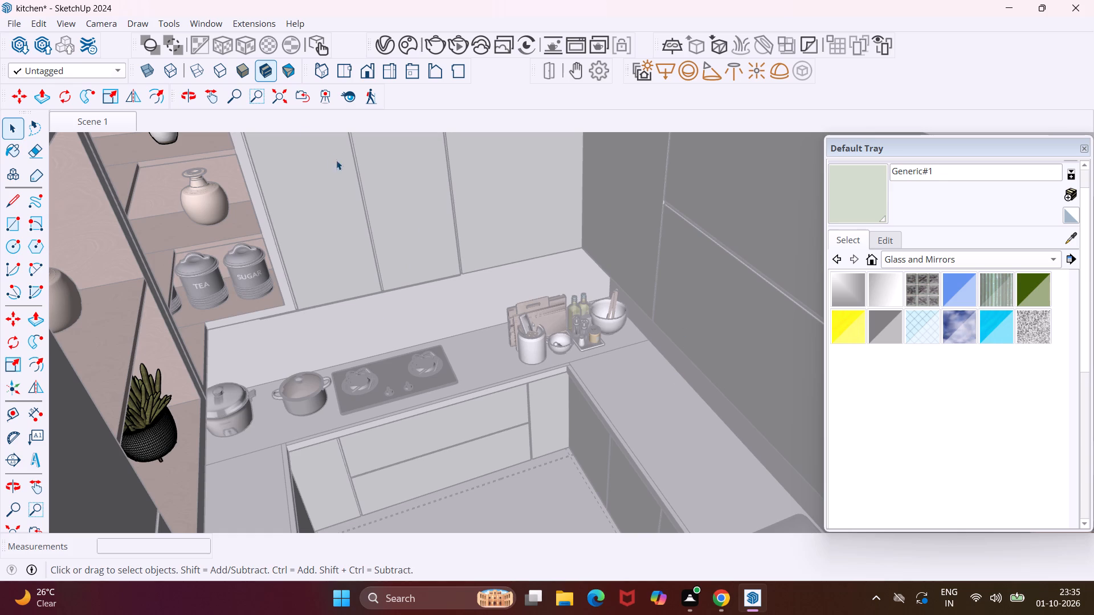
left_click(204, 100)
left_click_drag(309, 206, 332, 277)
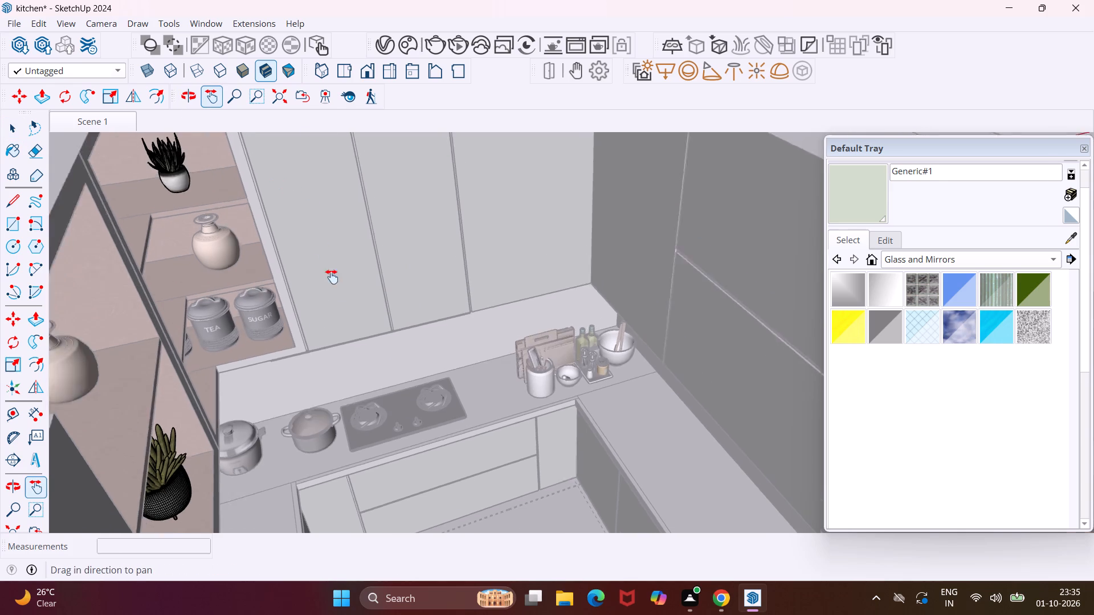
left_click_drag(332, 277, 385, 353)
middle_click_drag(251, 306, 183, 252)
scroll(238, 297, "up", 1)
key("Escape")
key("space")
left_click(295, 231)
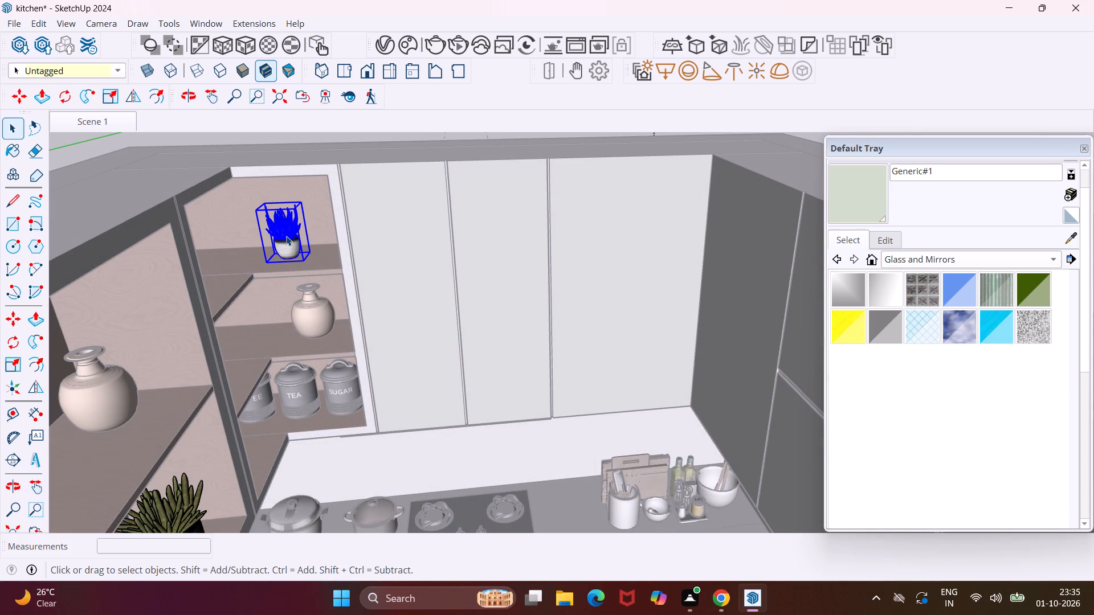
left_click(21, 358)
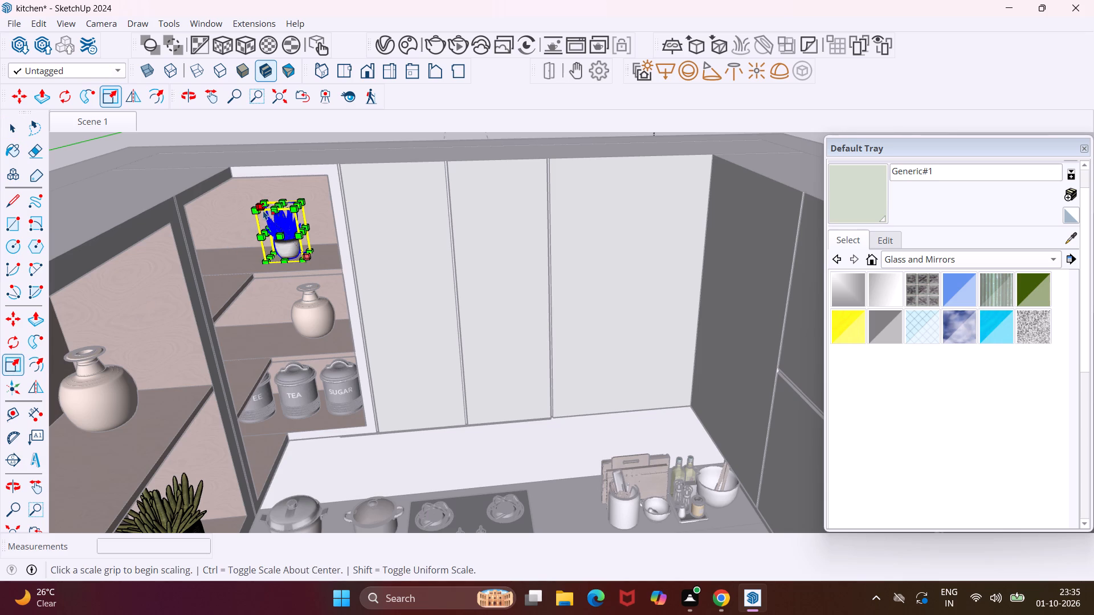
scroll(263, 210, "up", 13)
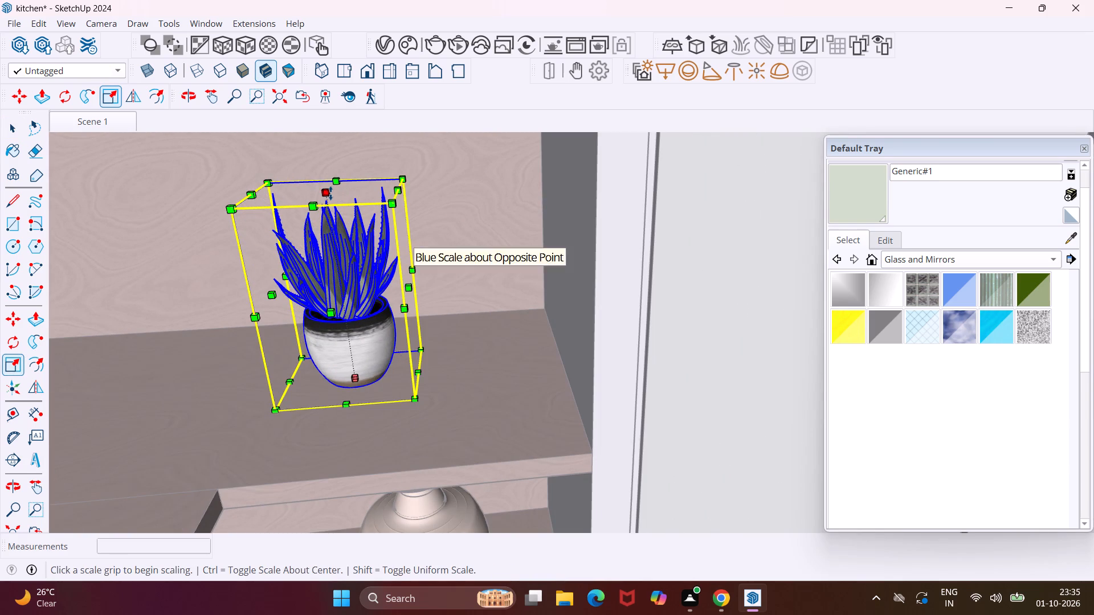
left_click(328, 193)
scroll(320, 155, "down", 5)
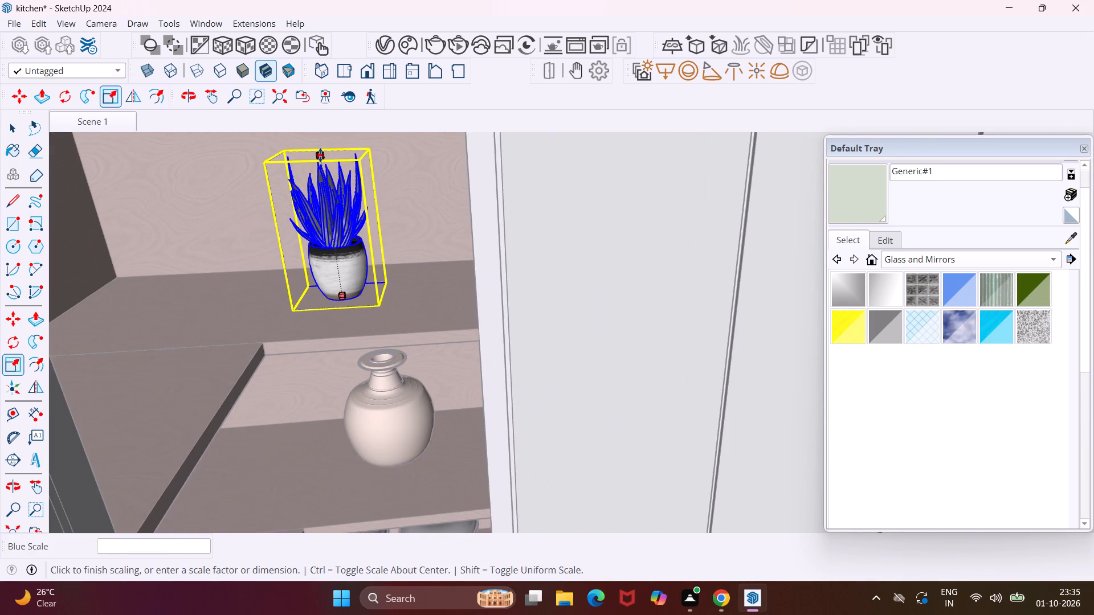
scroll(320, 155, "down", 5)
left_click(320, 154)
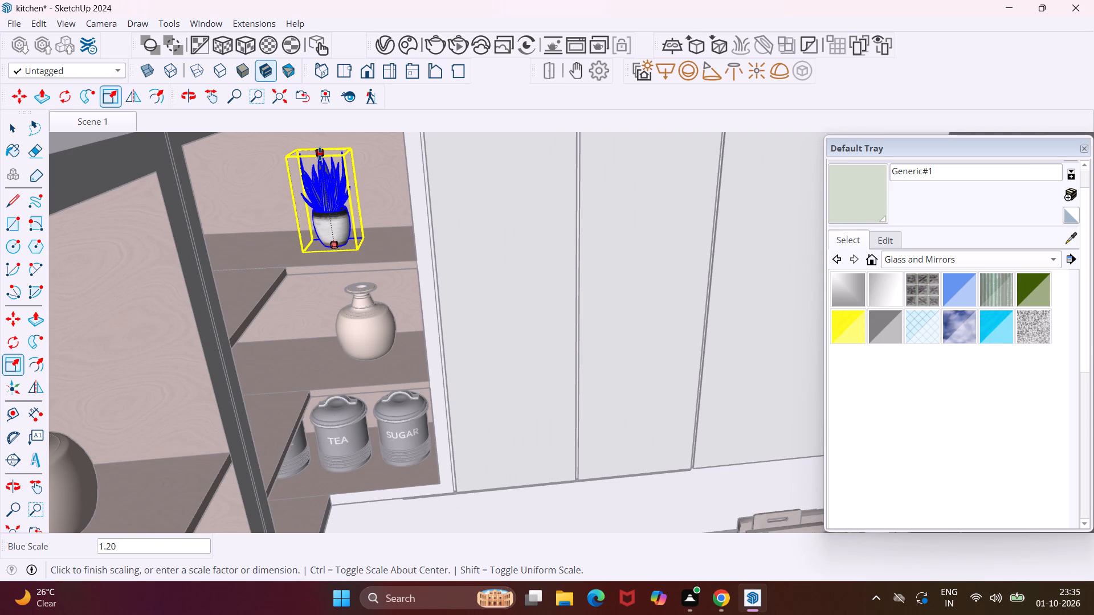
Stretch the same white-potted plant along the green axis by about 1.42 and deselect it.
scroll(338, 188, "up", 2)
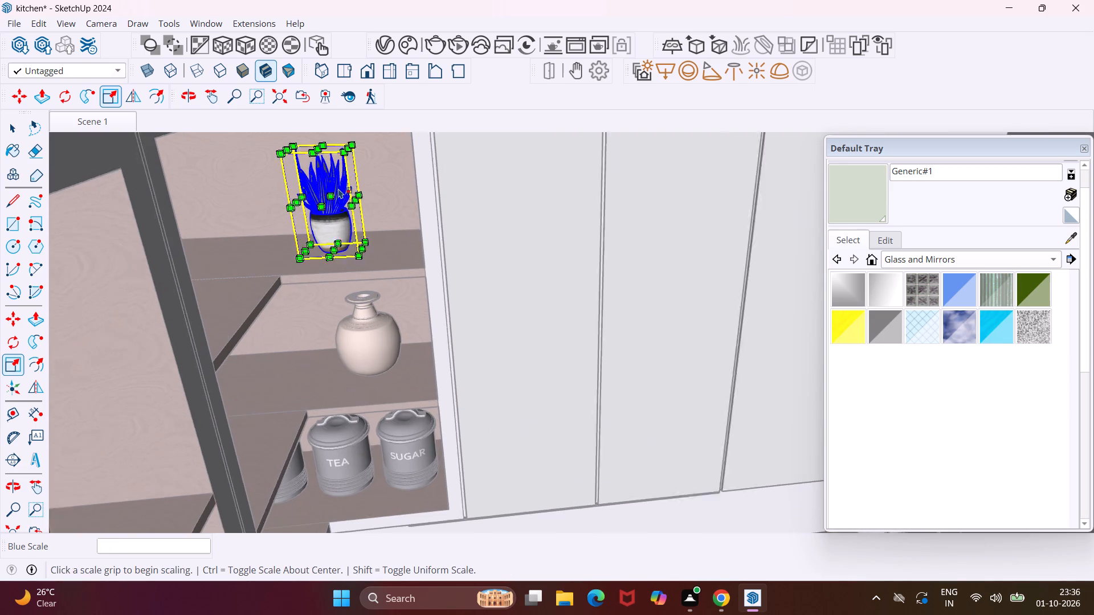
scroll(338, 188, "up", 5)
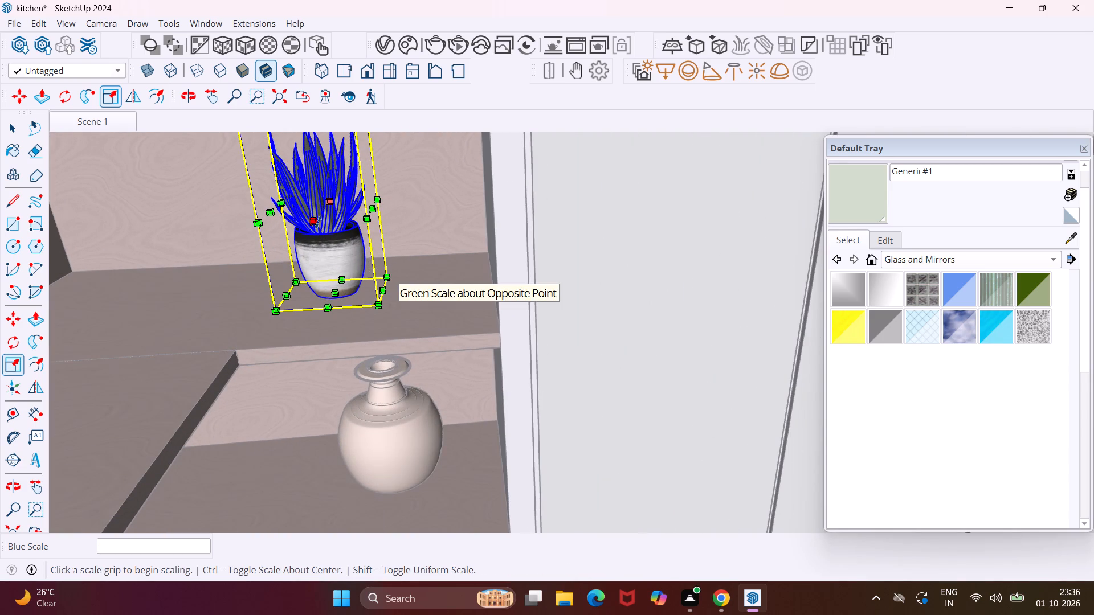
left_click(317, 222)
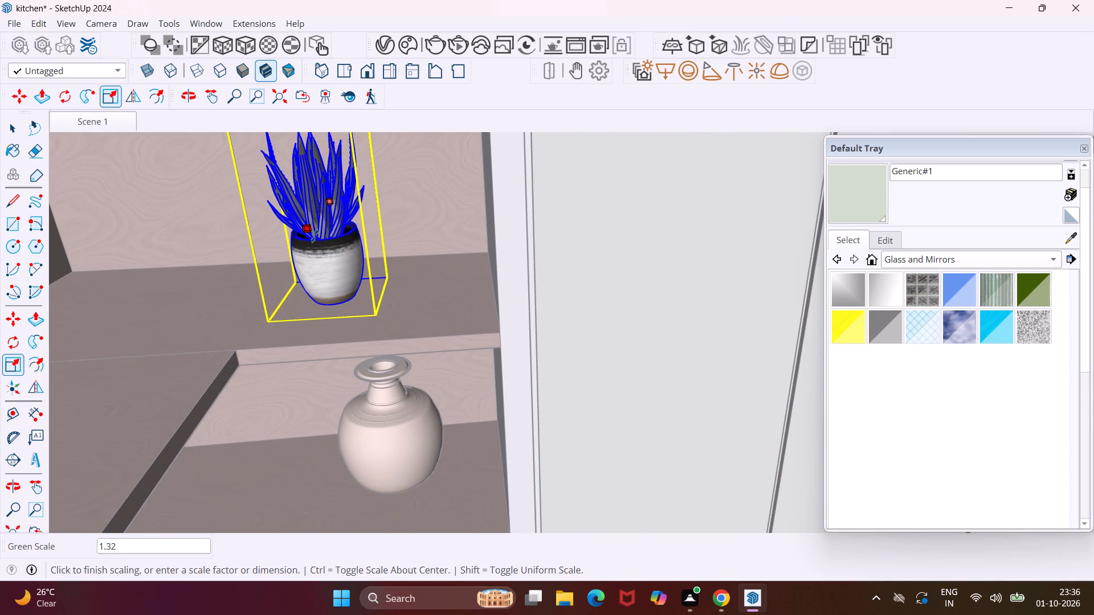
left_click(313, 239)
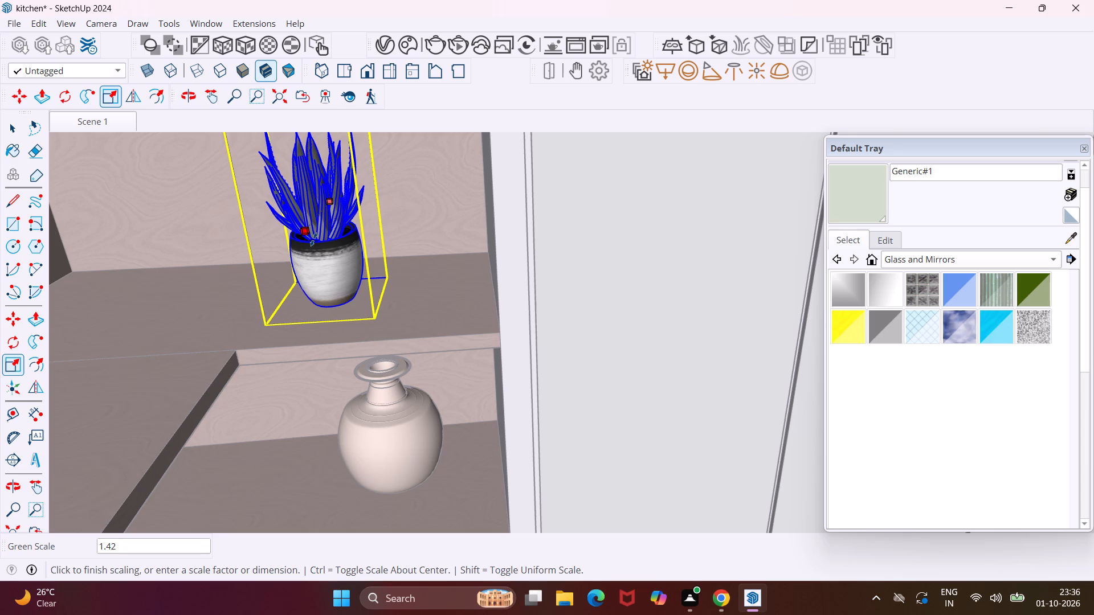
scroll(285, 208, "down", 6)
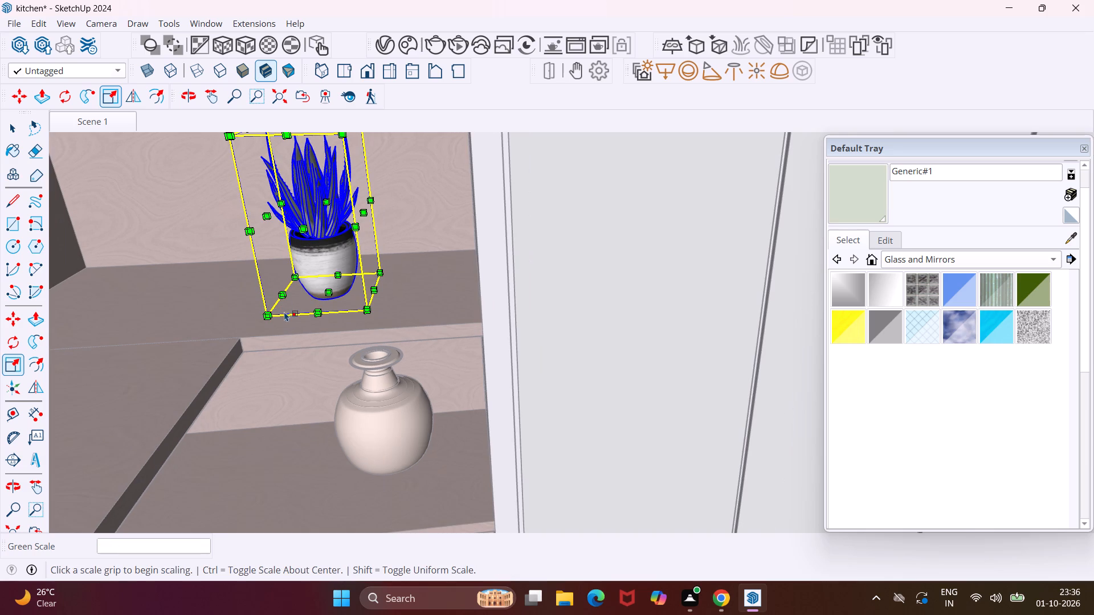
scroll(332, 374, "down", 9)
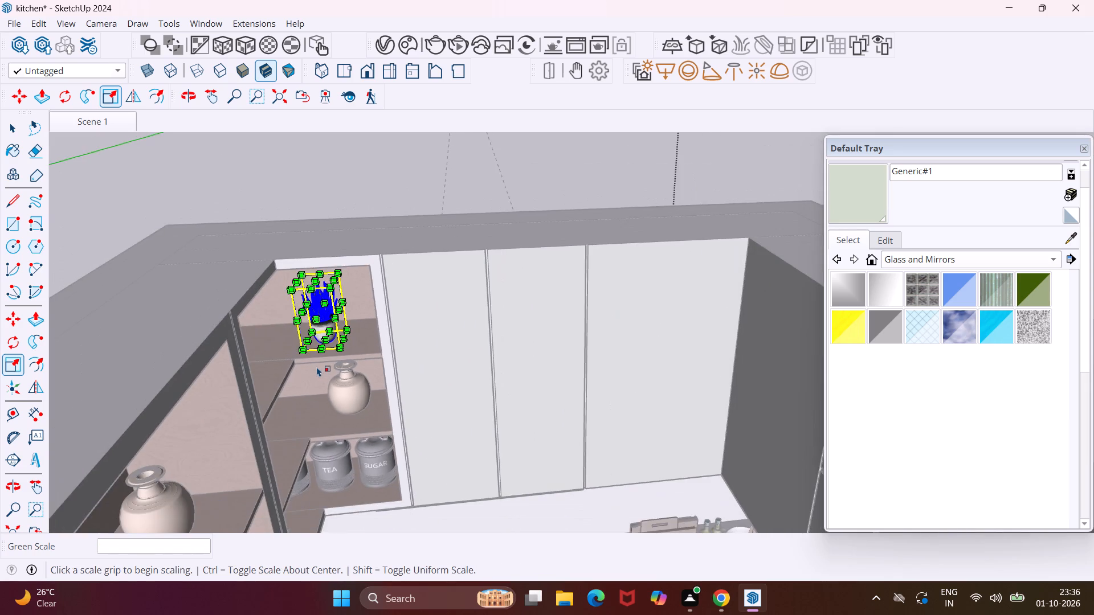
scroll(317, 367, "down", 4)
middle_click_drag(319, 373, 261, 351)
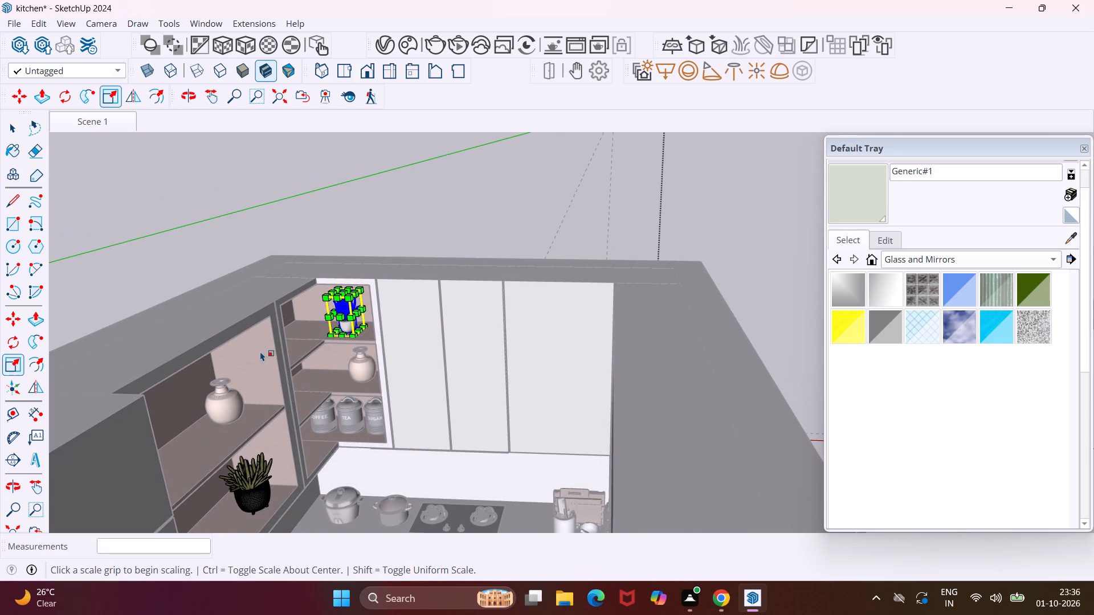
key("Escape")
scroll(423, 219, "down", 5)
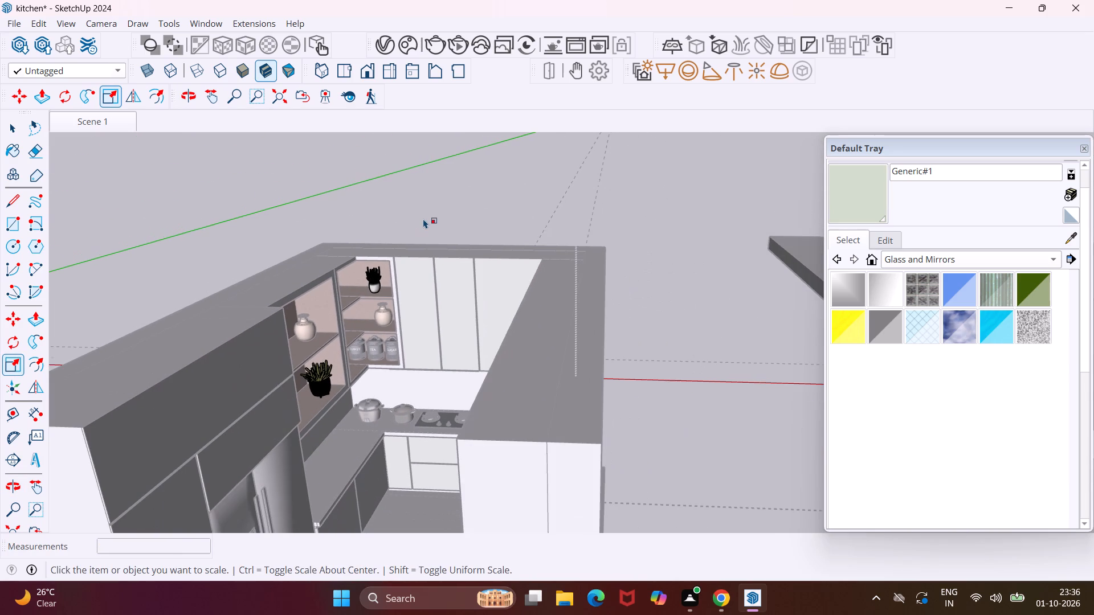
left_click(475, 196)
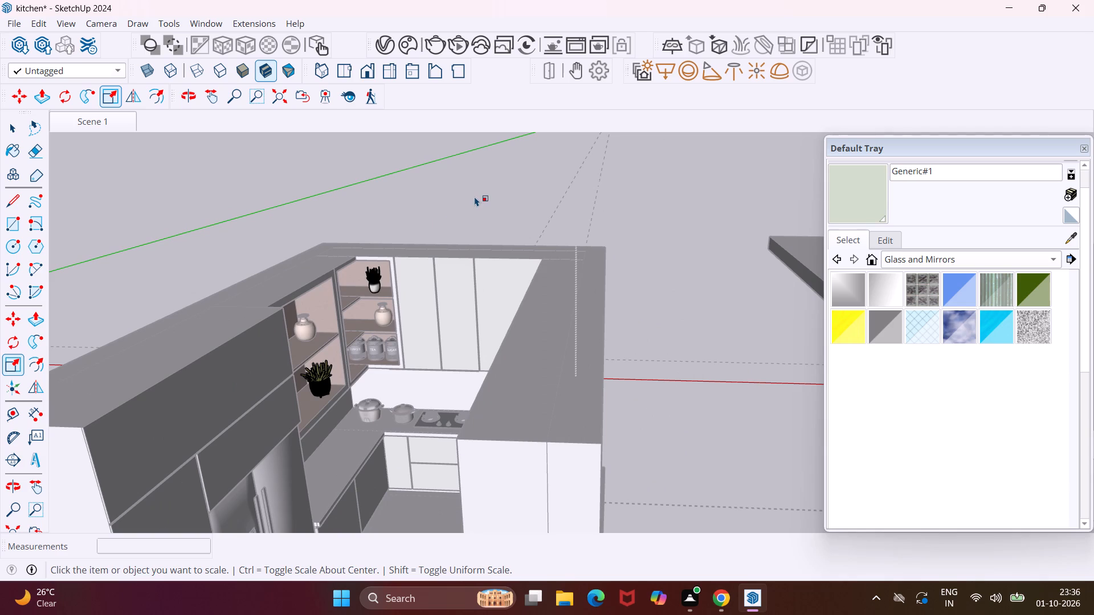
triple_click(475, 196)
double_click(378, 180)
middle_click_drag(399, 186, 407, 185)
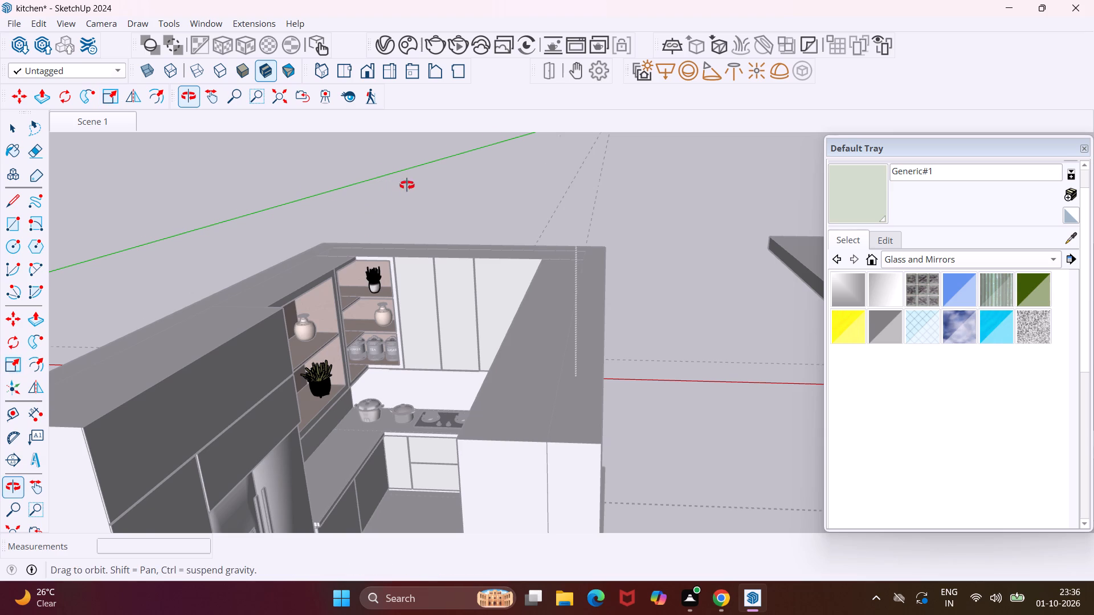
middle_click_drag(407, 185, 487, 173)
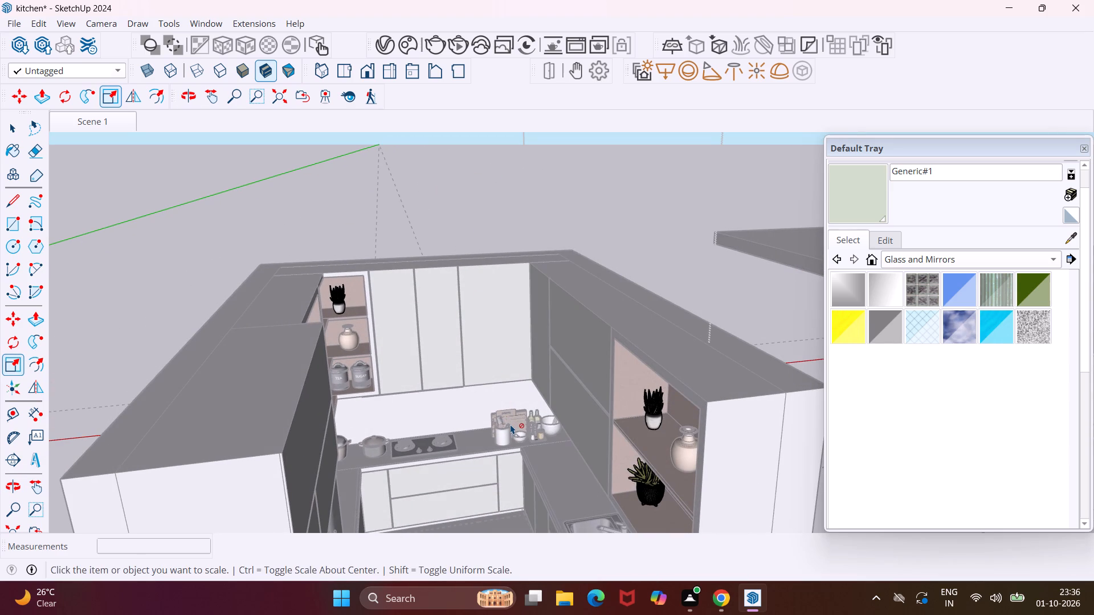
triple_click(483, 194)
Delete the large white backdrop panel behind the spare plant collection beside the kitchen.
scroll(225, 252, "down", 5)
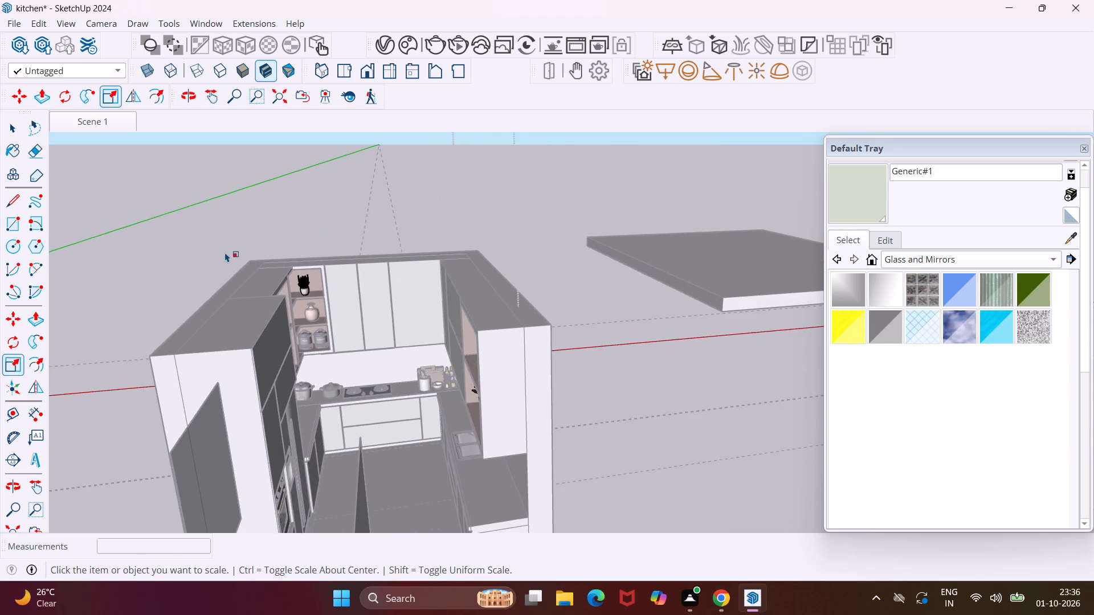
scroll(225, 252, "down", 8)
triple_click(405, 463)
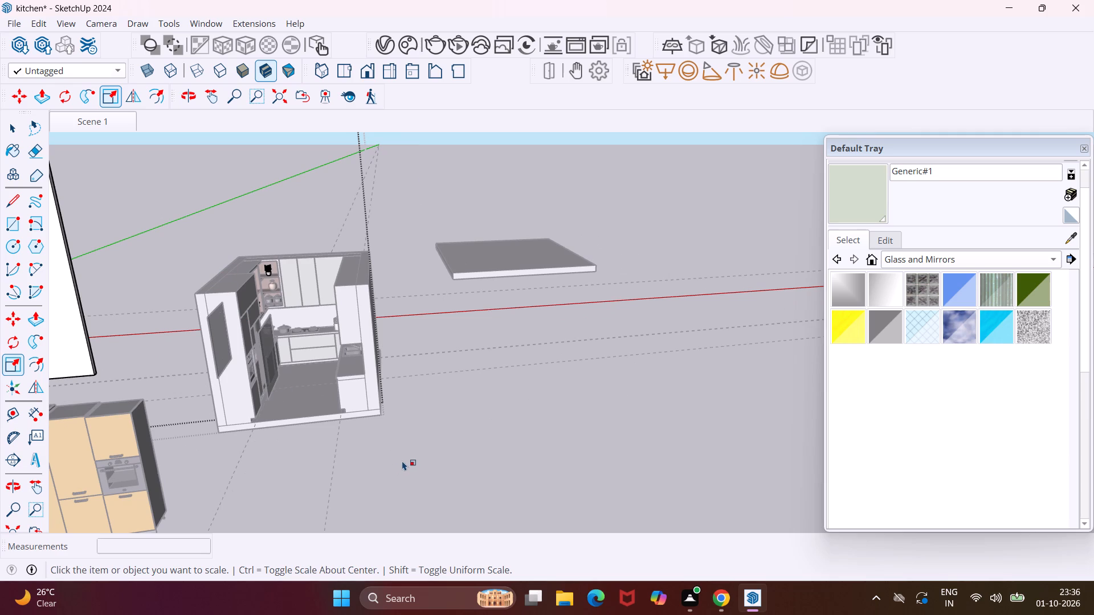
scroll(211, 289, "down", 5)
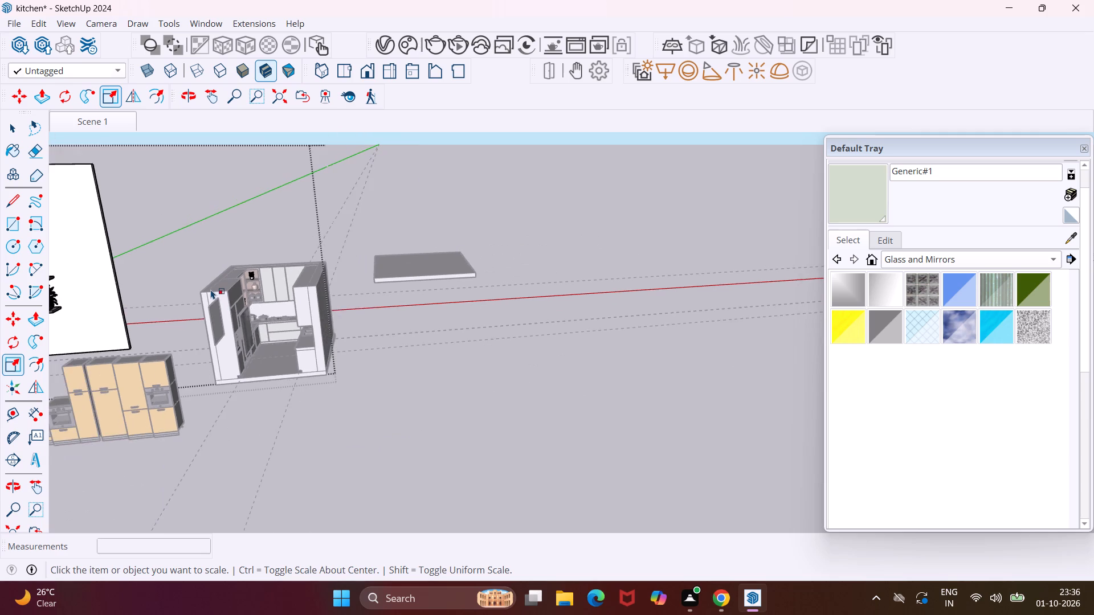
scroll(211, 289, "down", 5)
middle_click_drag(83, 313, 126, 320)
left_click(101, 315)
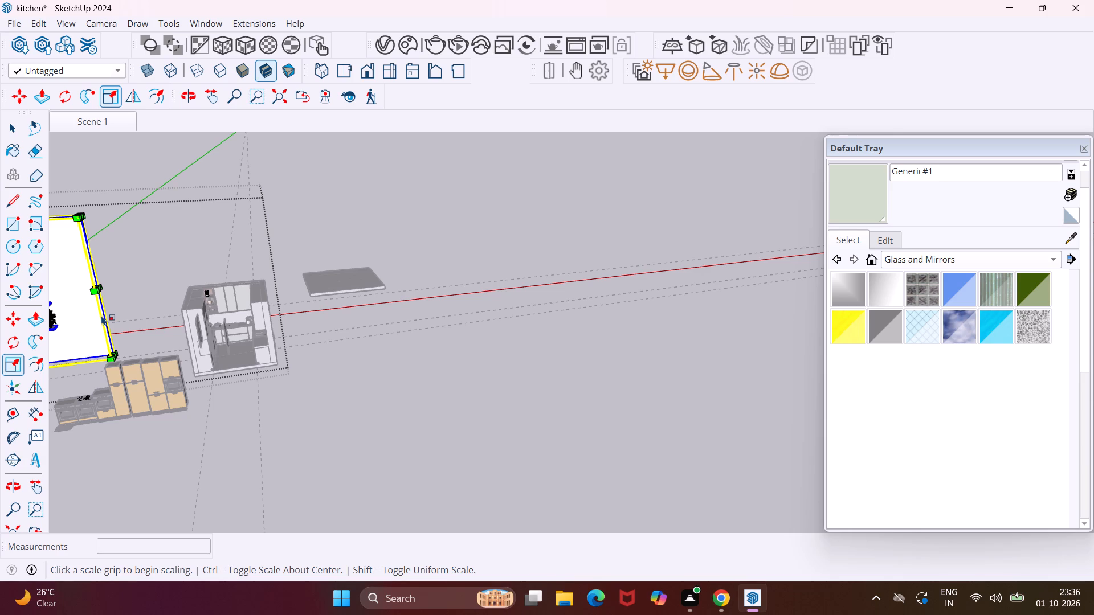
key("Delete")
key("Delete")
key("Delete")
Delete the whole spare plant collection beside the kitchen and step out of its group.
scroll(120, 280, "down", 10)
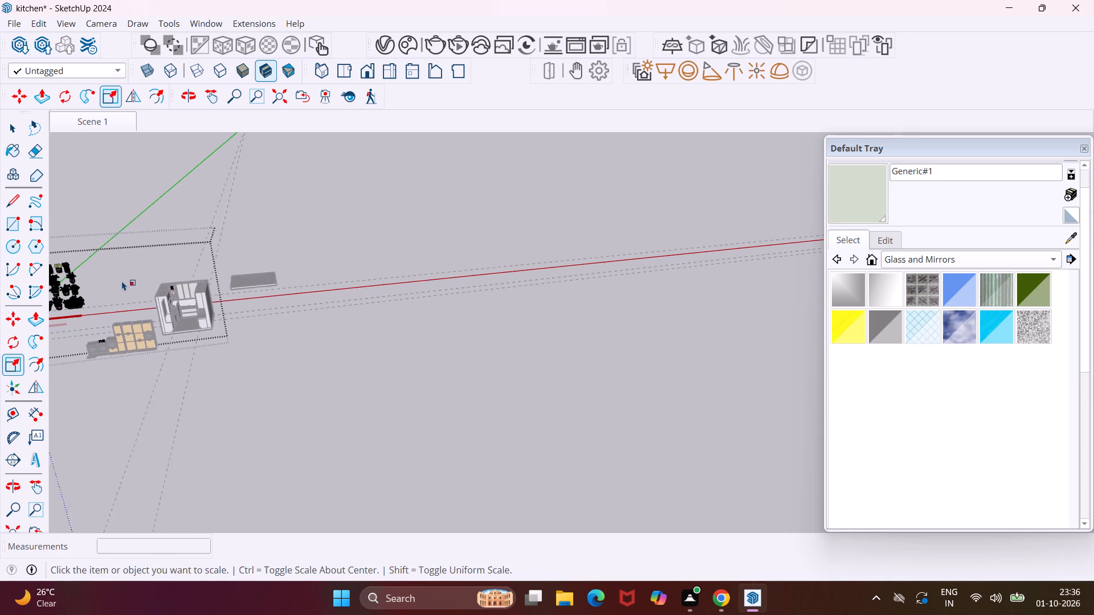
middle_click_drag(83, 305, 246, 338)
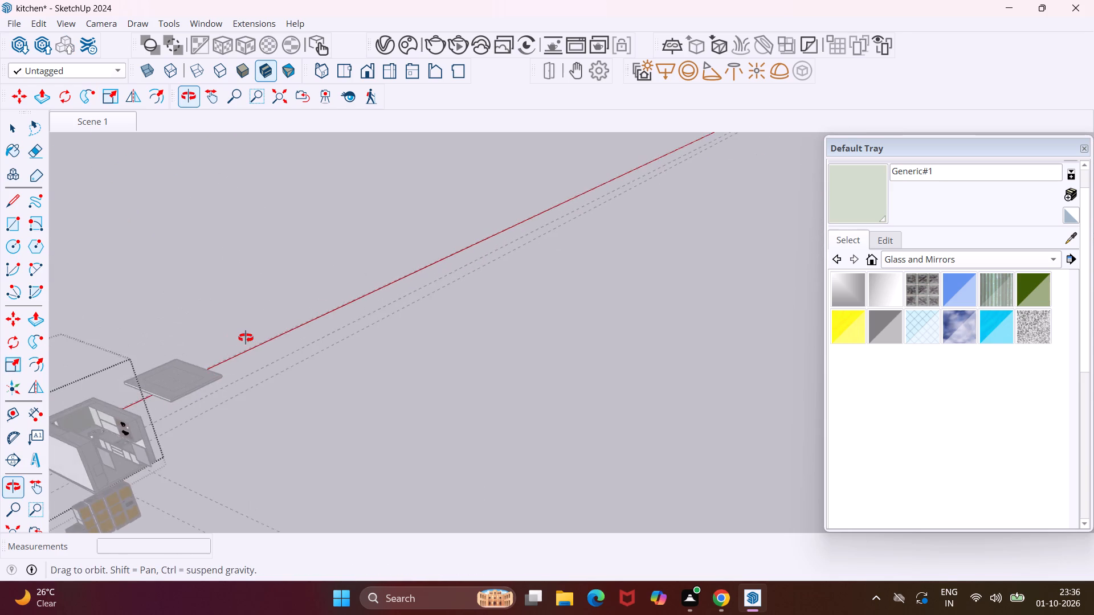
middle_click_drag(246, 338, 188, 326)
left_click(210, 99)
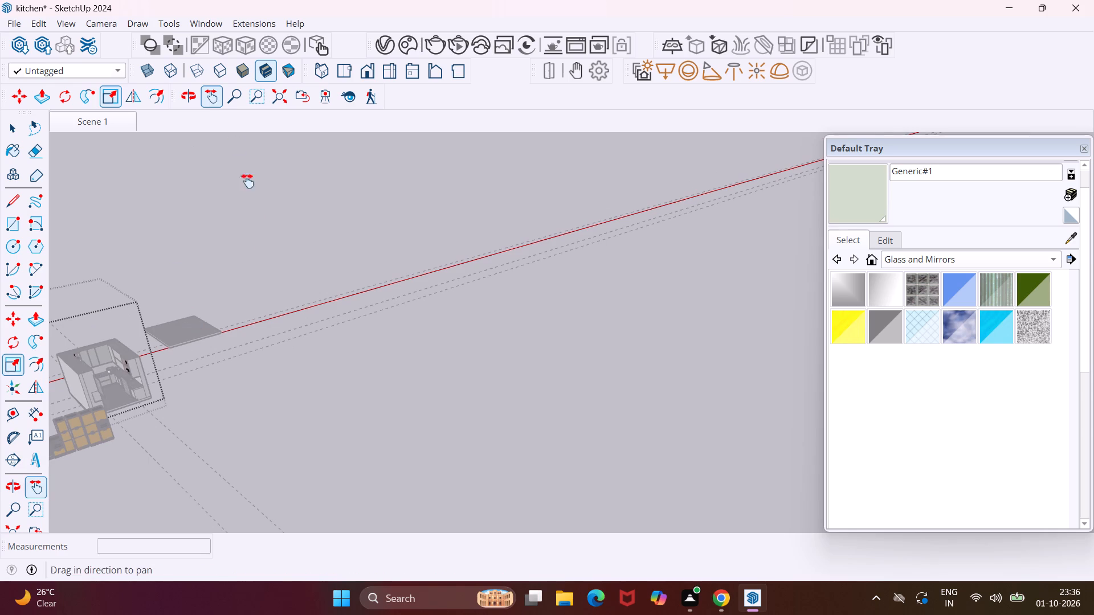
left_click_drag(232, 278, 472, 219)
middle_click_drag(286, 334, 213, 337)
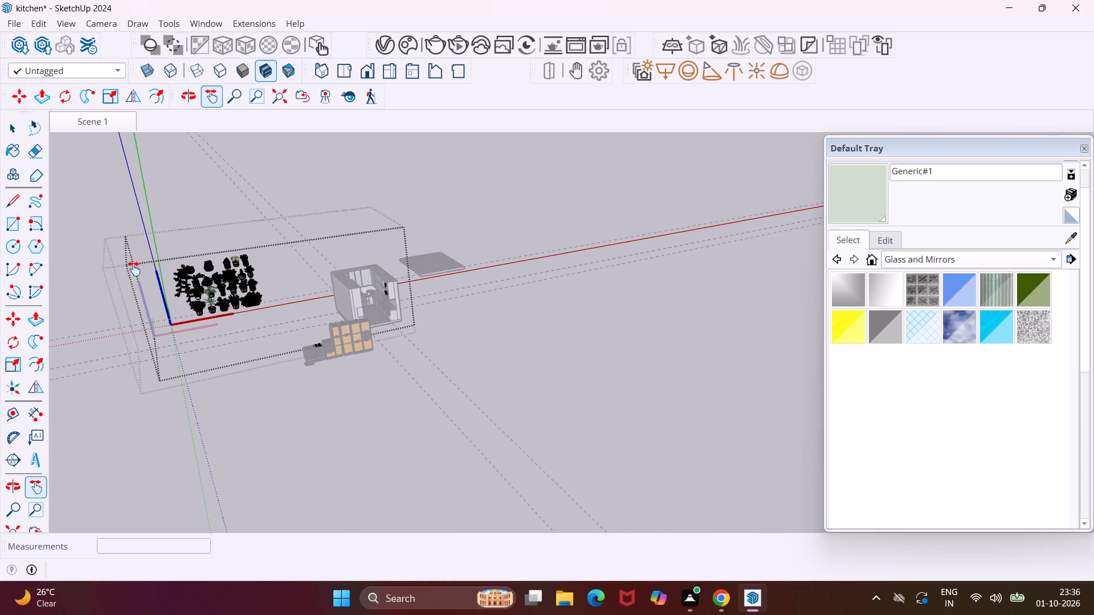
key("space")
left_click_drag(139, 255, 277, 342)
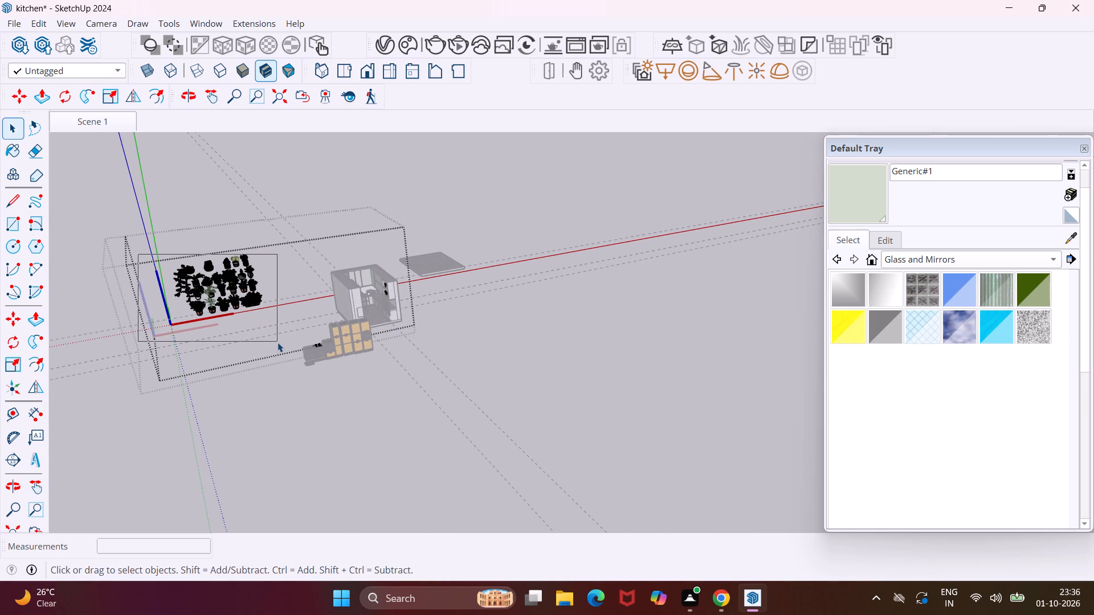
left_click_drag(277, 342, 278, 335)
middle_click_drag(275, 273, 226, 272)
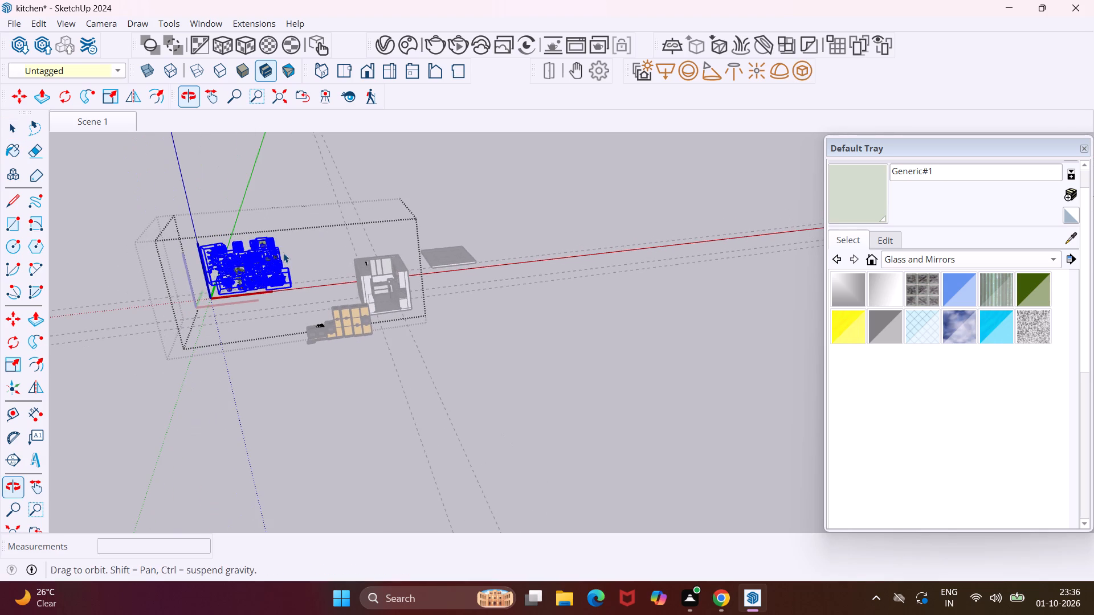
key("Delete")
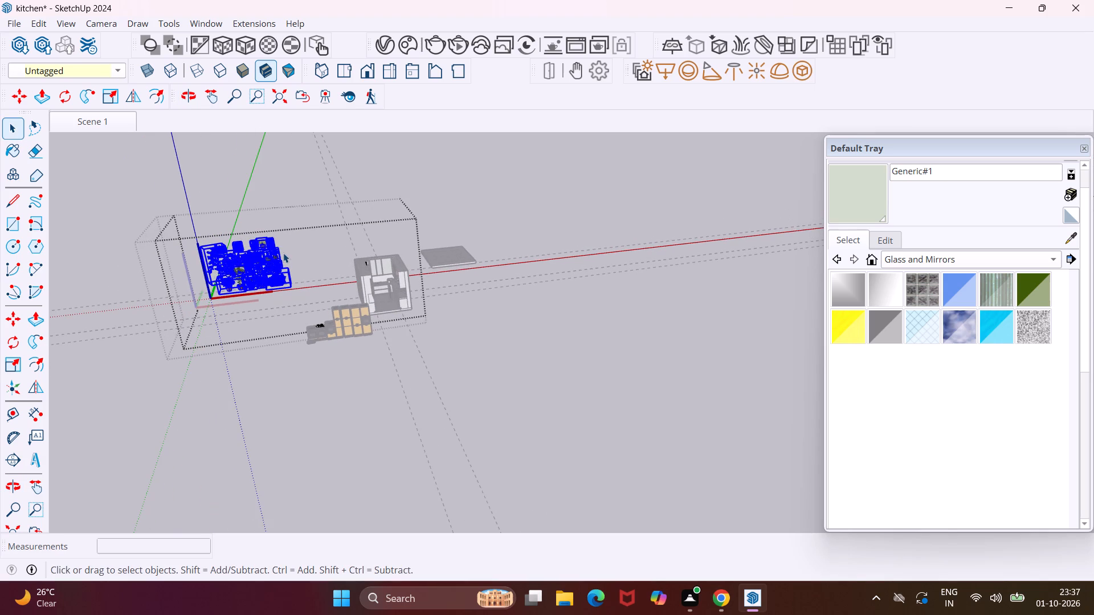
key("Delete")
scroll(268, 257, "up", 9)
key("Delete")
scroll(191, 257, "up", 13)
key("Delete")
key("Delete")
key("Delete")
key("Delete")
key("Delete")
key("Delete")
key("Delete")
key("Delete")
key("Delete")
key("Delete")
key("Delete")
key("Delete")
key("Delete")
key("Delete")
key("Delete")
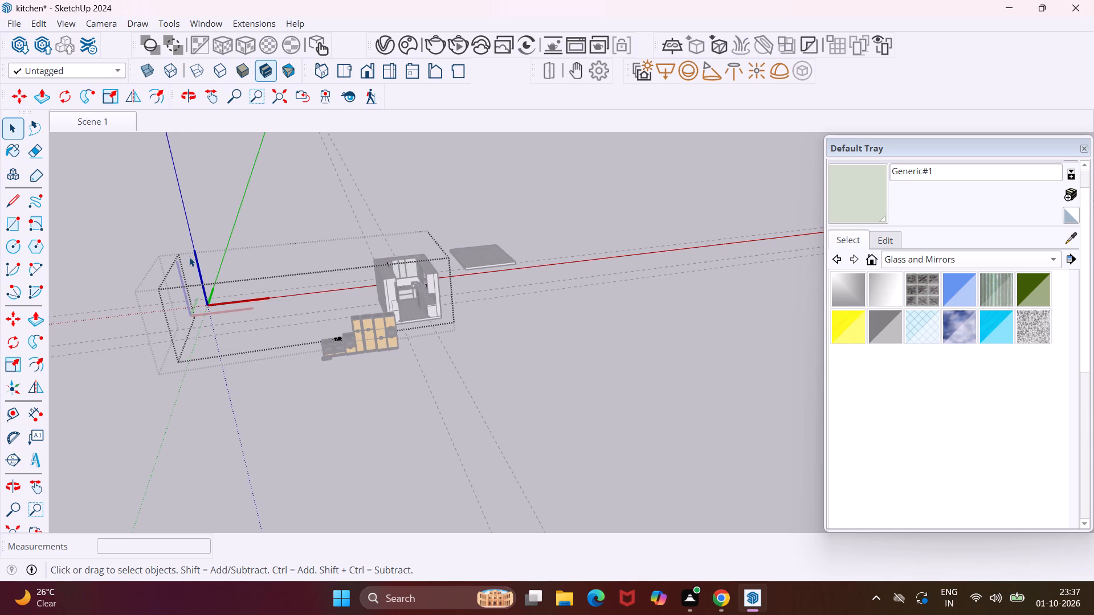
scroll(397, 292, "up", 10)
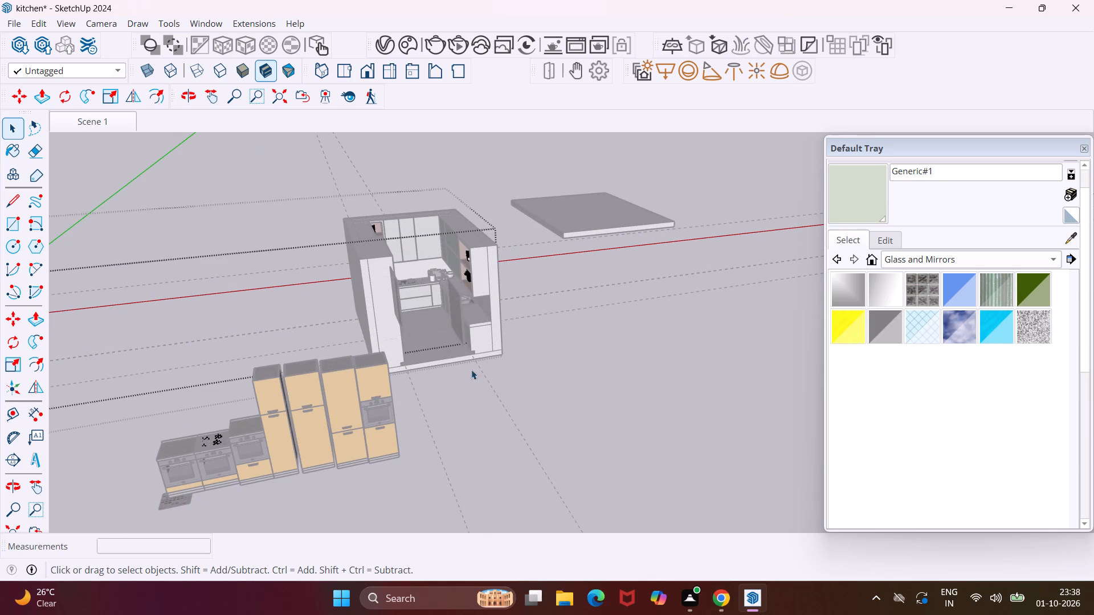
left_click(481, 412)
triple_click(468, 421)
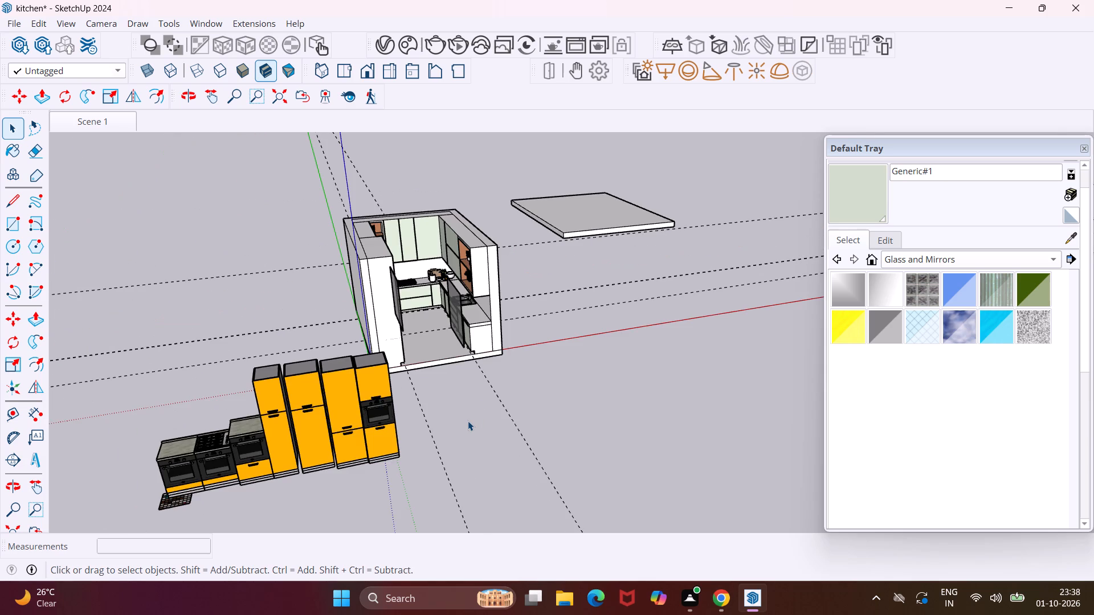
Delete the leftover row of orange-fronted oven and tall cabinet units standing outside the kitchen.
middle_click_drag(468, 421, 253, 425)
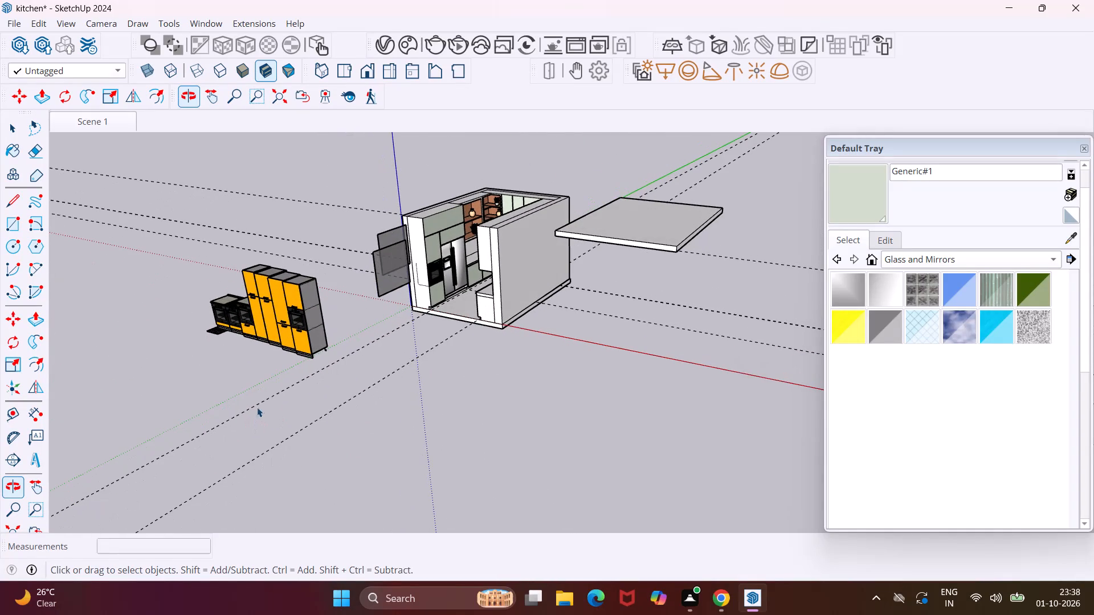
left_click_drag(332, 259, 240, 370)
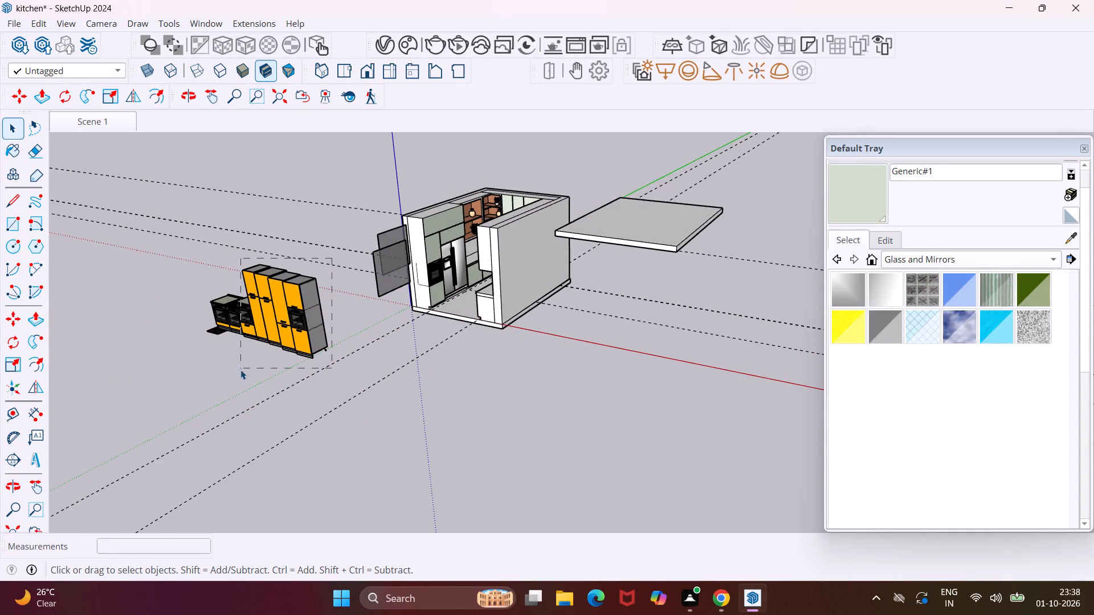
left_click_drag(240, 370, 193, 364)
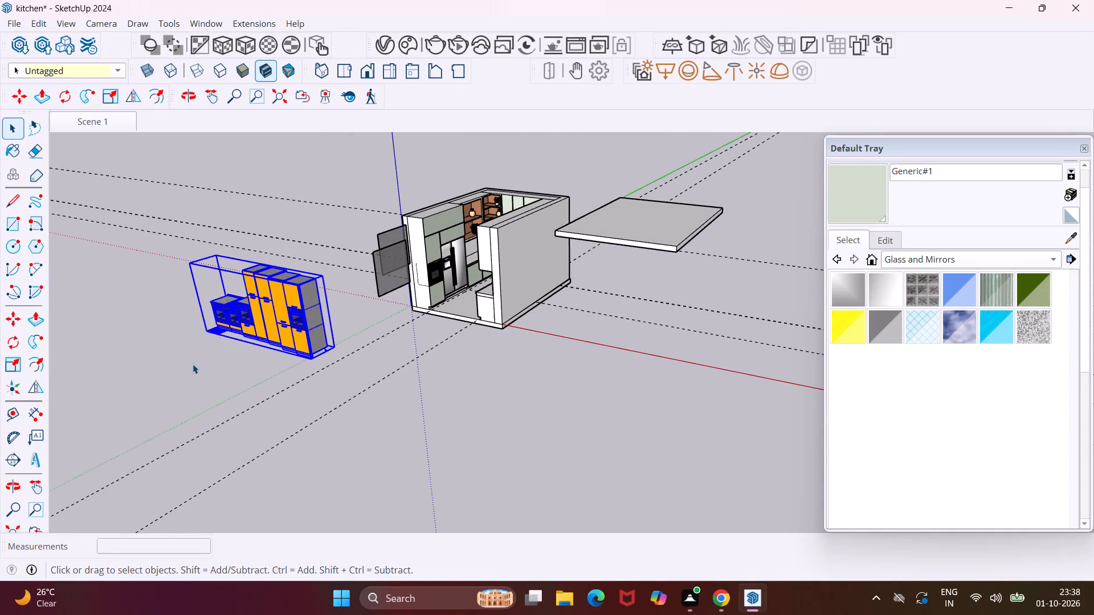
key("Delete")
Select the transparent grey panel standing farthest out in front of the kitchen's open side.
middle_click_drag(292, 317, 472, 356)
scroll(542, 276, "up", 2)
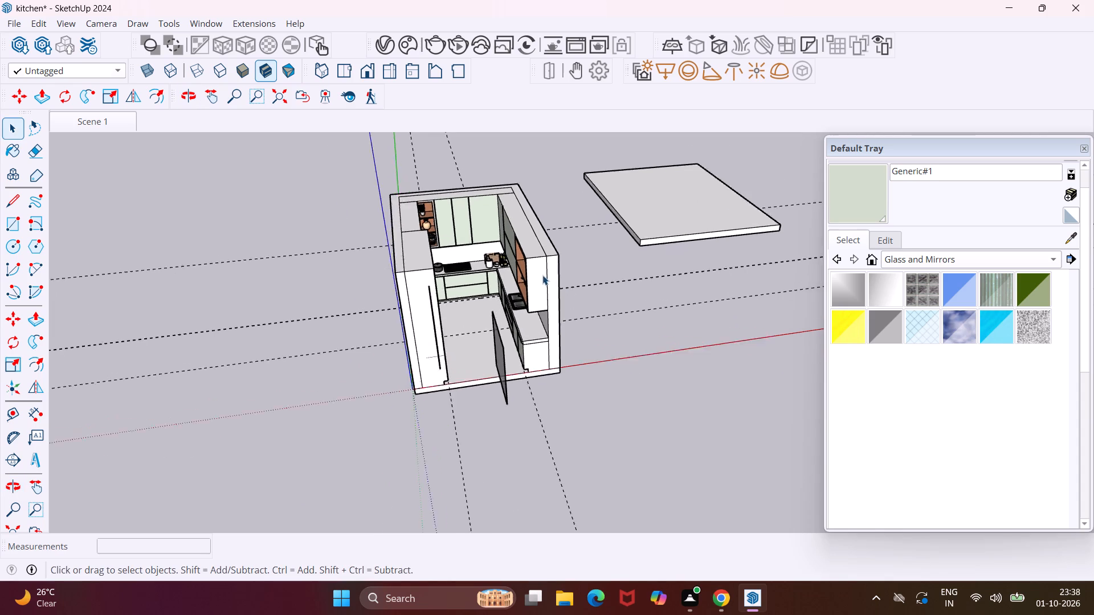
scroll(542, 275, "up", 2)
middle_click_drag(542, 275, 655, 280)
scroll(566, 276, "up", 1)
left_click(674, 416)
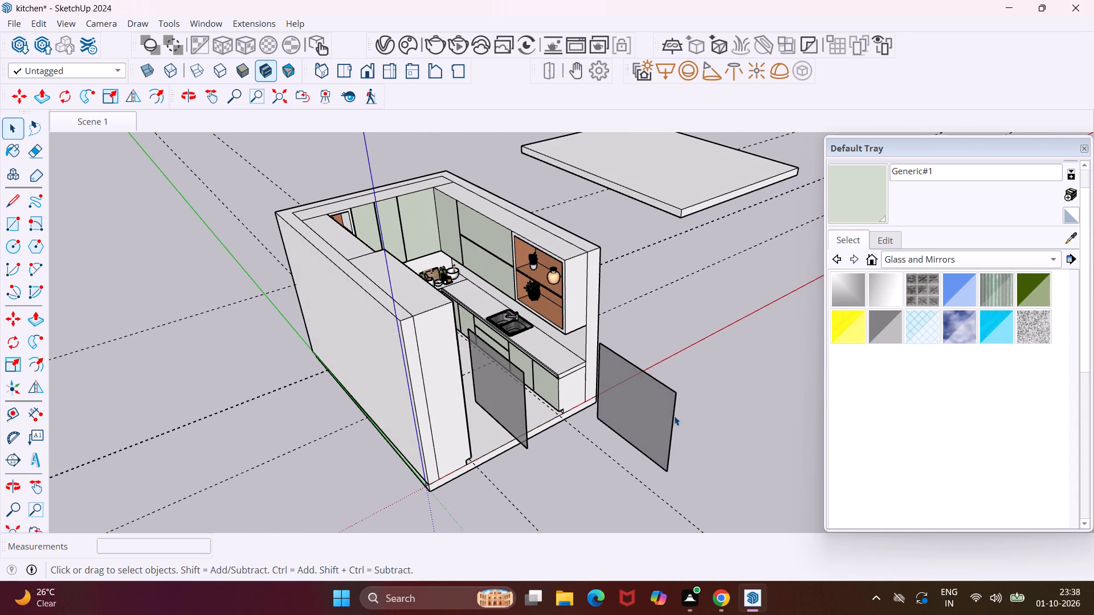
middle_click_drag(691, 359, 763, 362)
left_click_drag(795, 354, 649, 438)
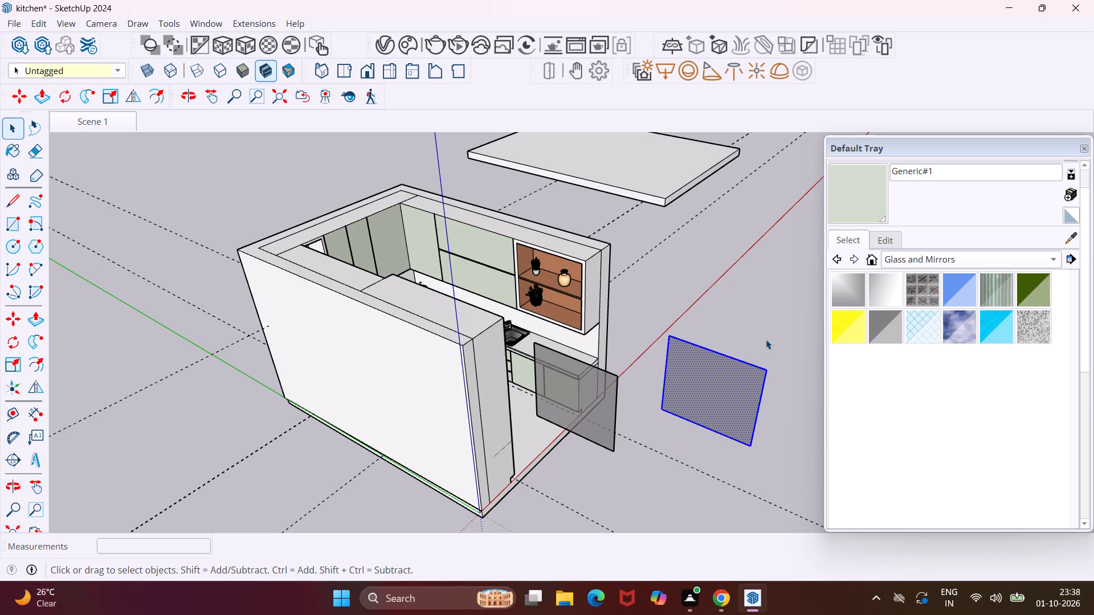
middle_click_drag(766, 338, 599, 366)
middle_click_drag(504, 428, 601, 415)
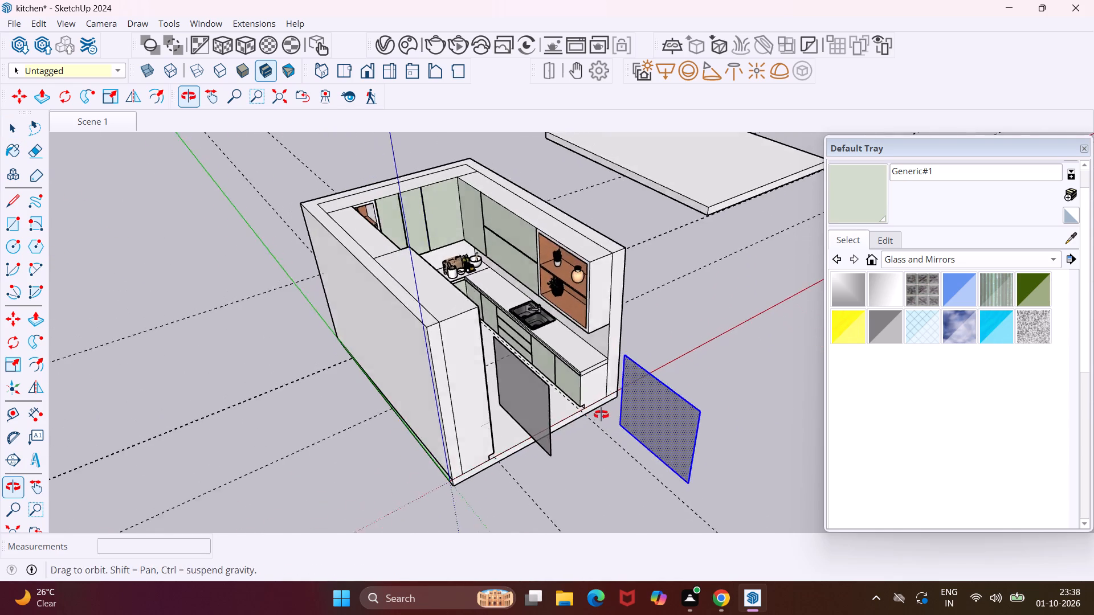
middle_click_drag(601, 415, 611, 415)
scroll(617, 413, "up", 4)
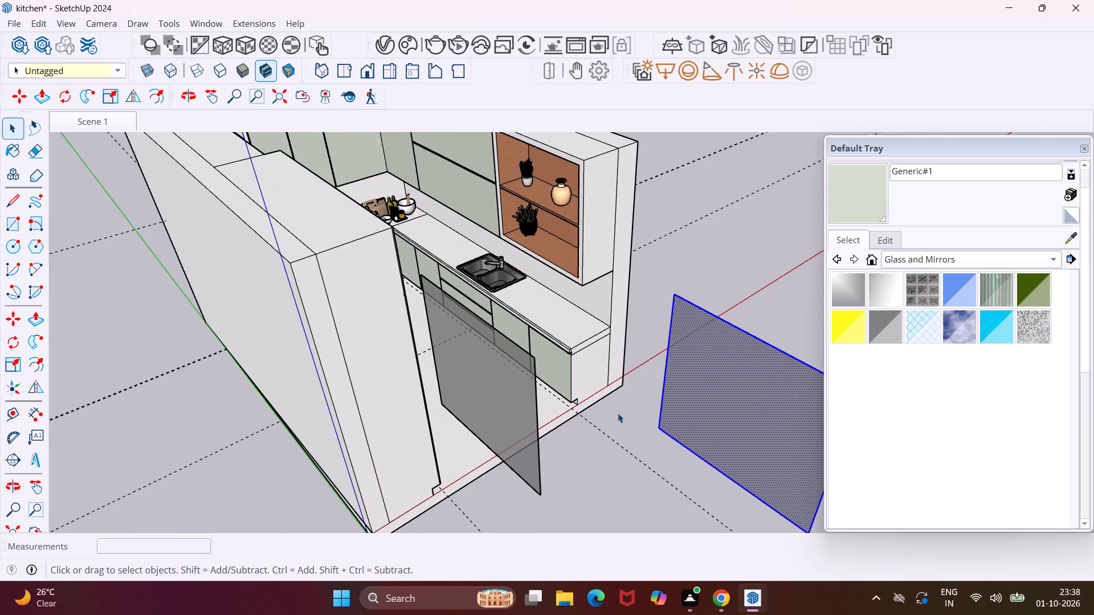
middle_click_drag(618, 413, 497, 457)
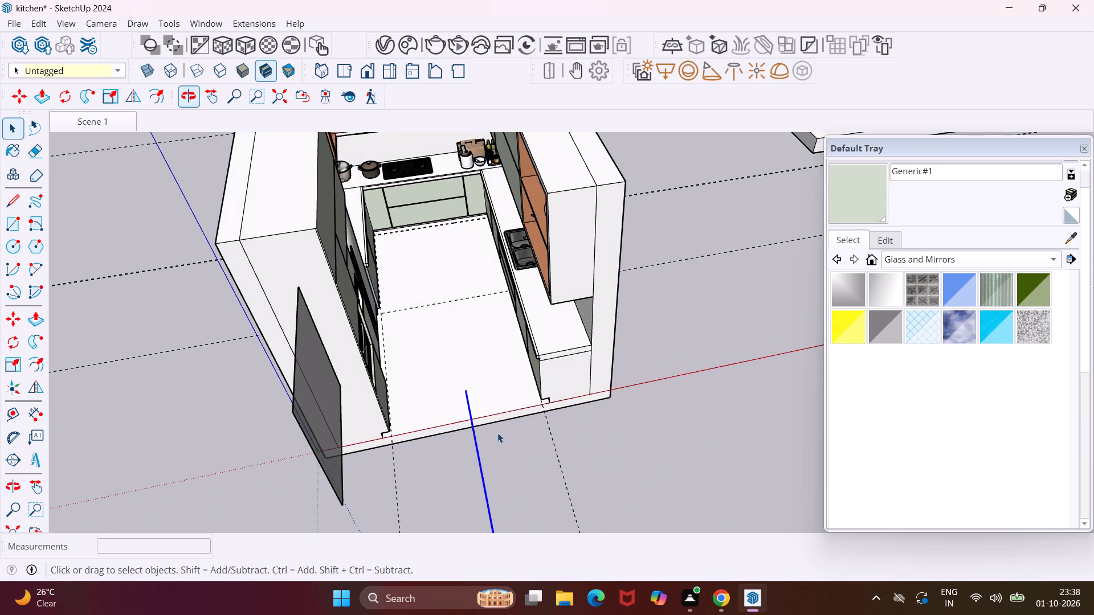
scroll(477, 370, "down", 9)
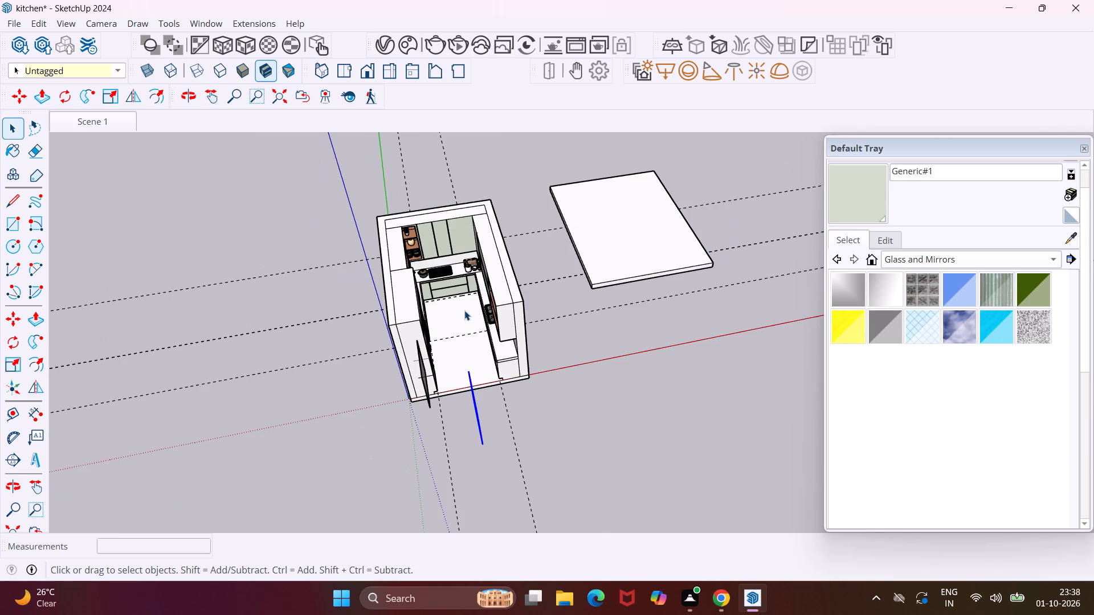
middle_click_drag(464, 310, 348, 228)
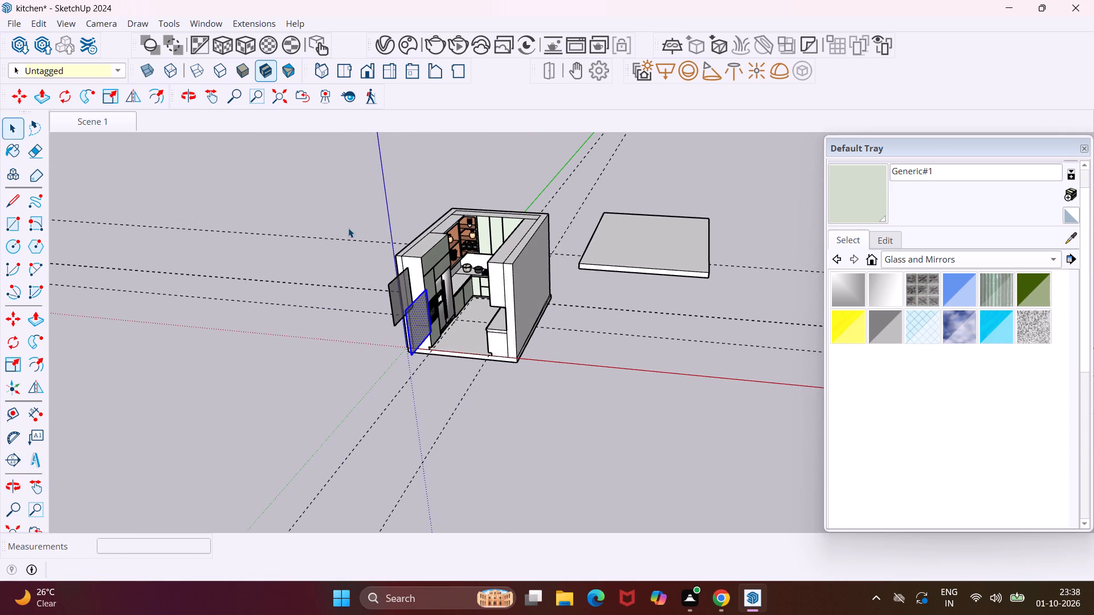
Create a new Generic material in the V-Ray Asset Editor.
left_click(387, 50)
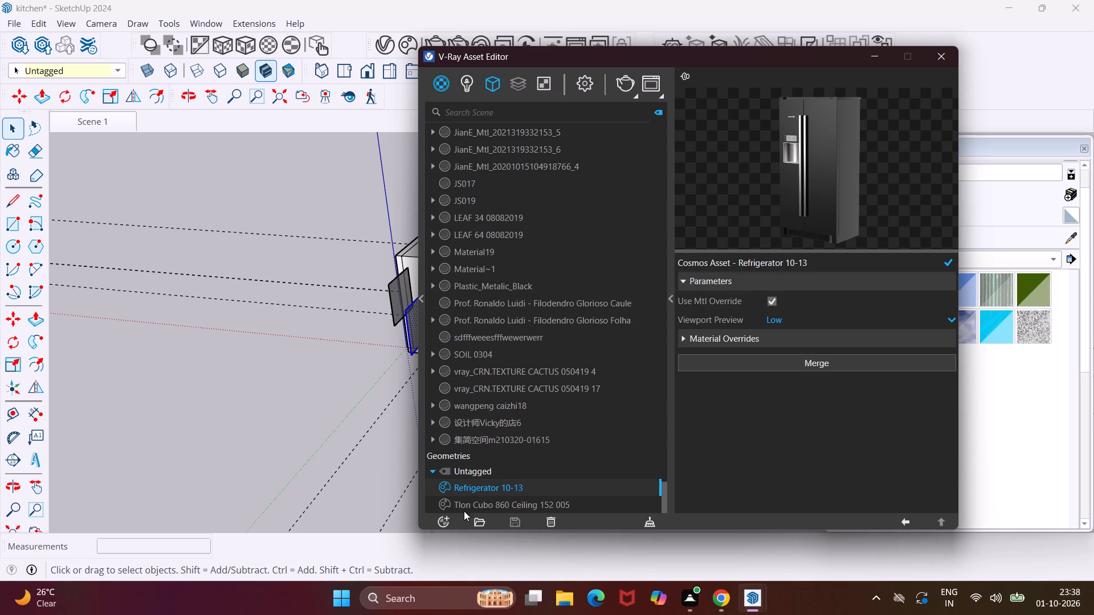
left_click(446, 518)
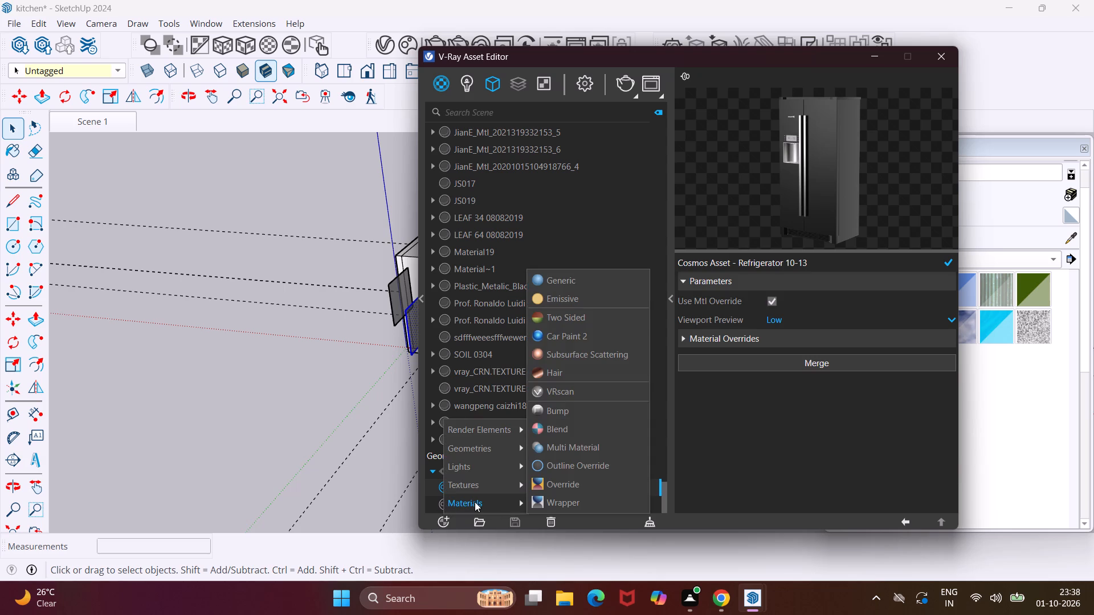
left_click(588, 285)
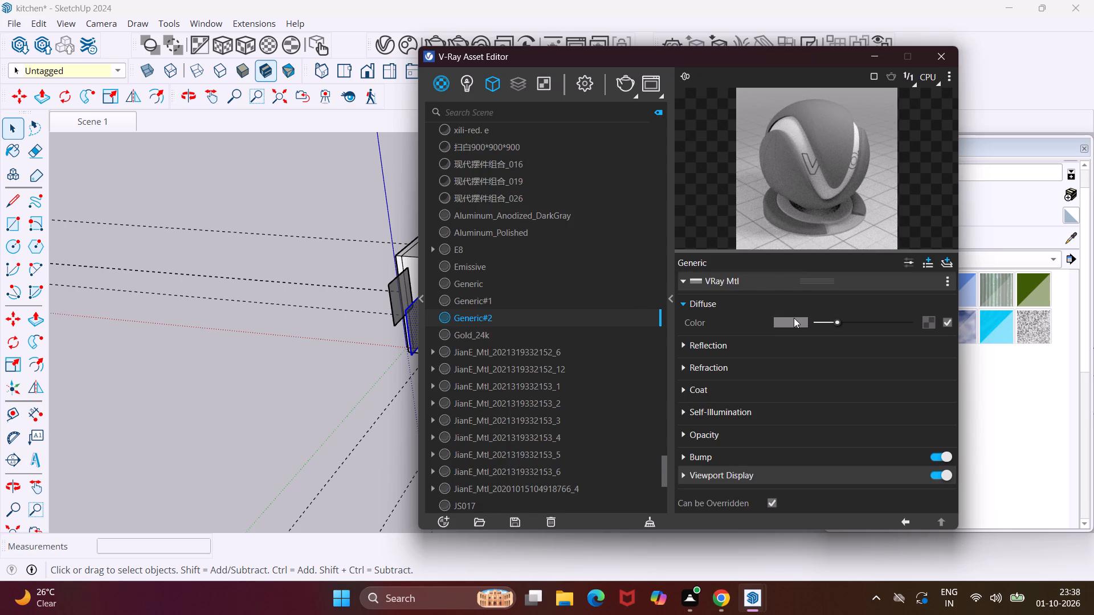
Set the new generic material's diffuse colour to a muted sage green, about R 0.332, G 0.39, B 0.297.
left_click(794, 318)
left_click(517, 233)
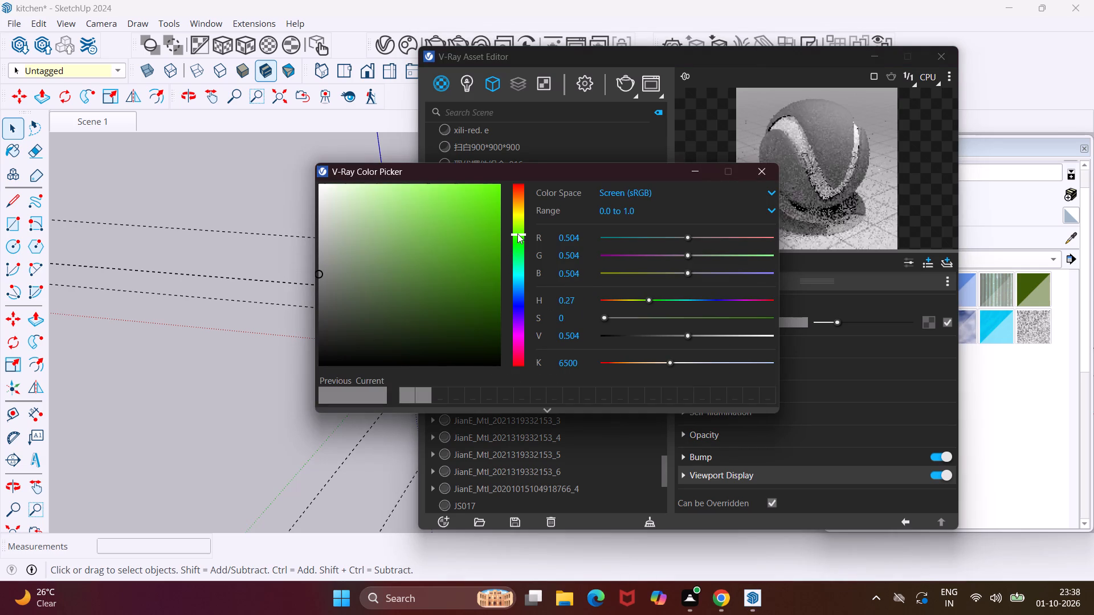
left_click(379, 333)
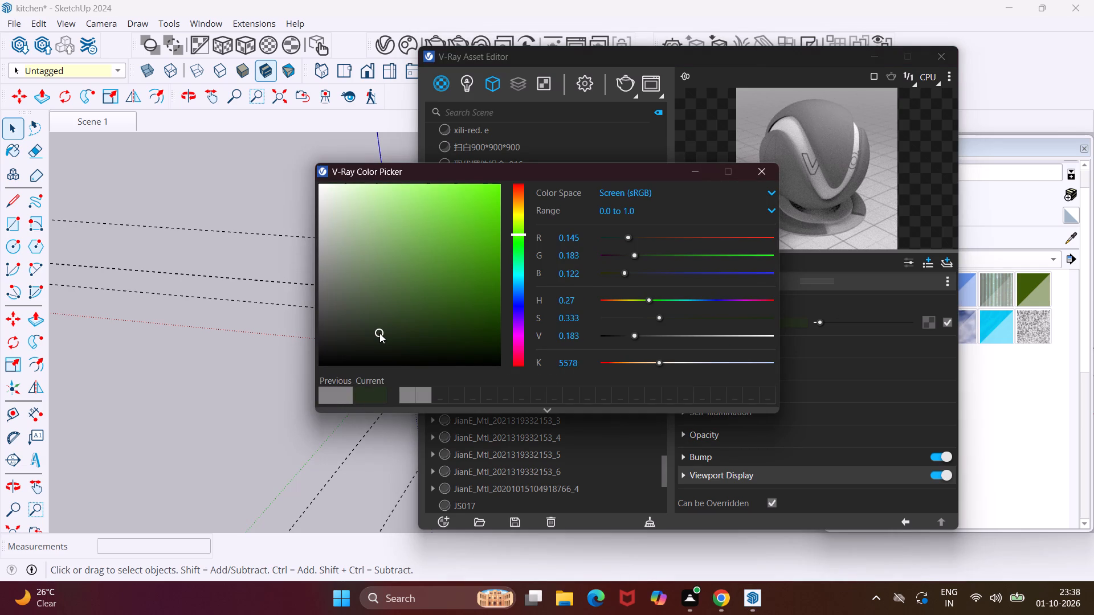
left_click(375, 300)
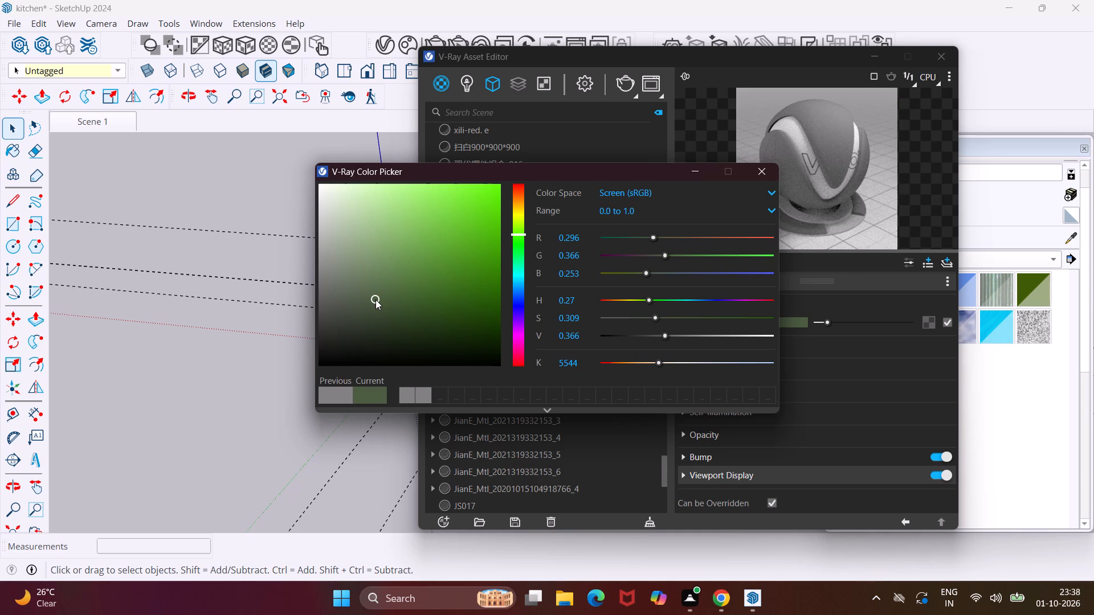
left_click(381, 304)
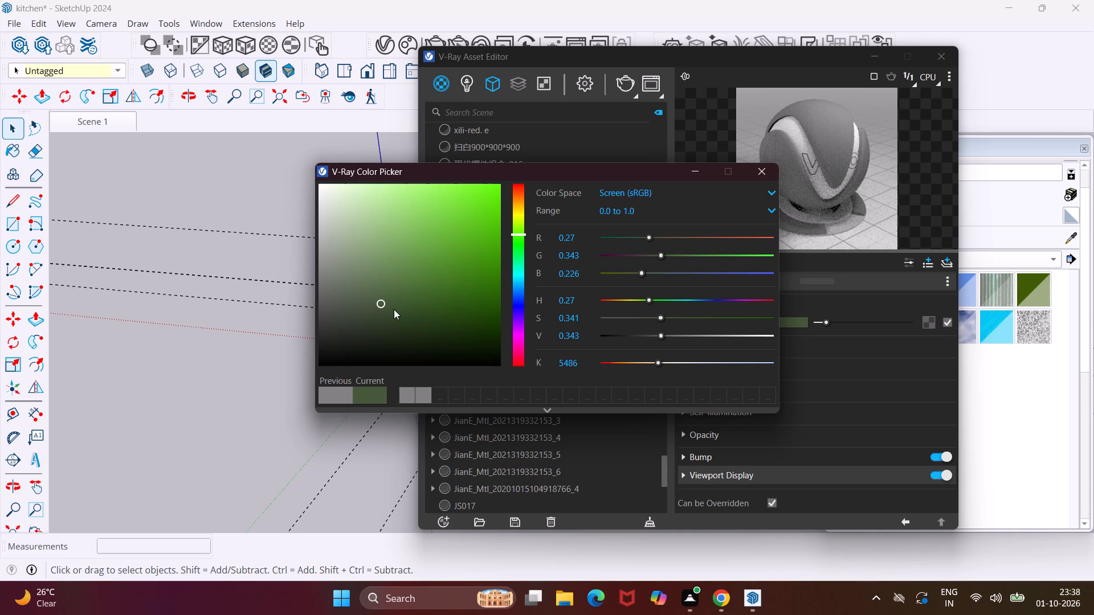
left_click(394, 309)
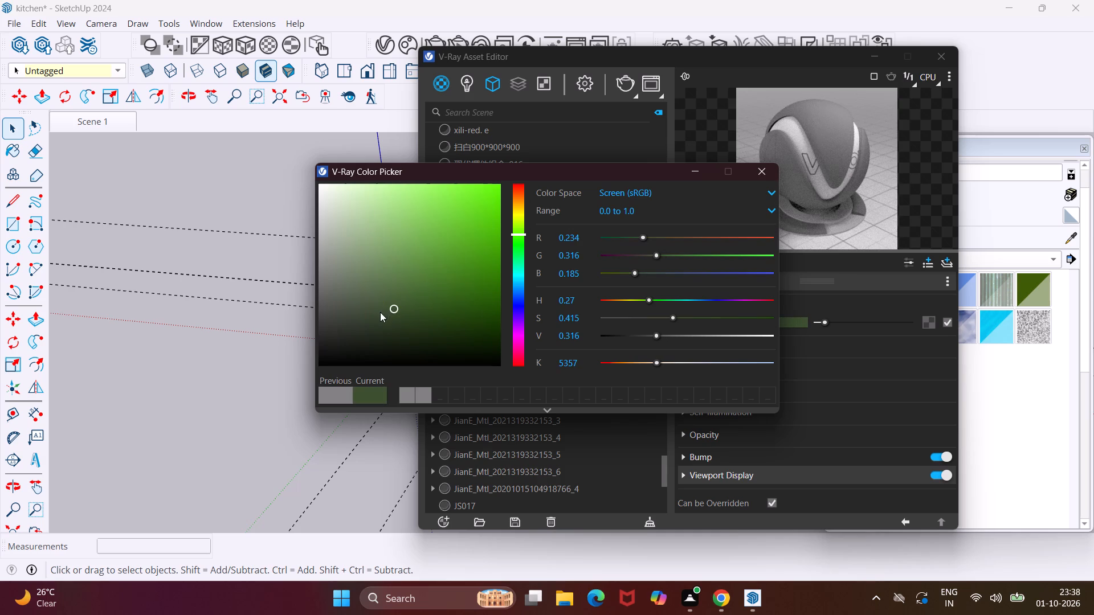
left_click(379, 312)
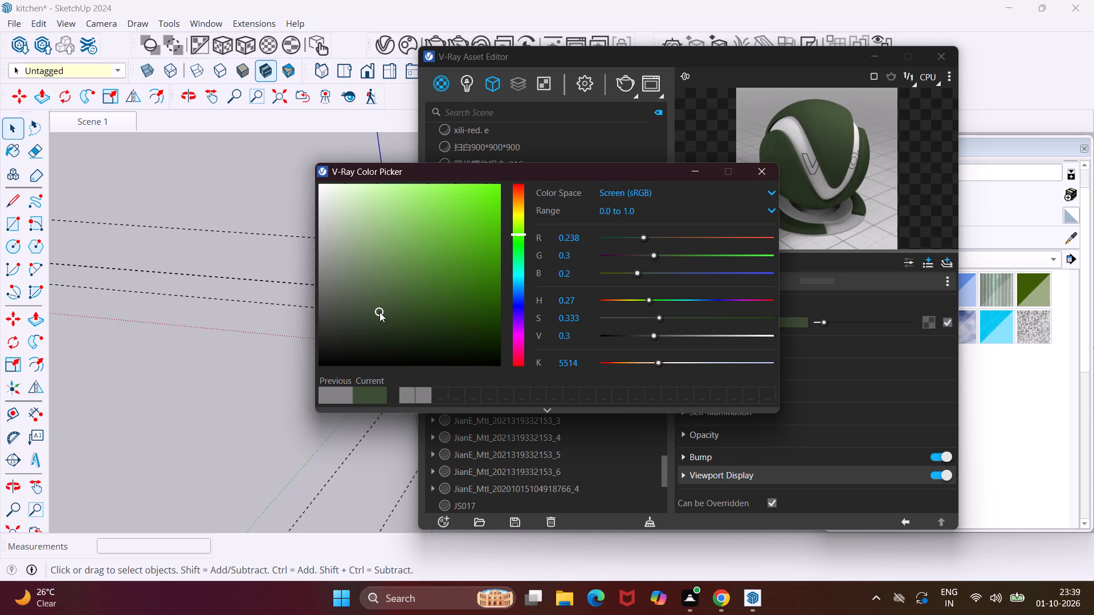
left_click(394, 282)
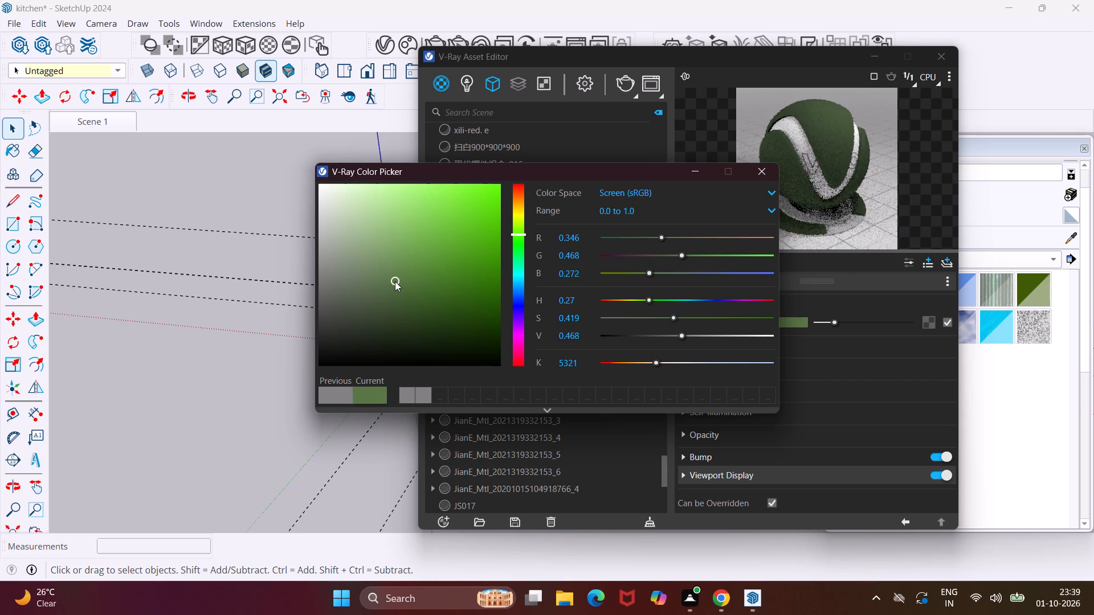
left_click(421, 243)
left_click(455, 210)
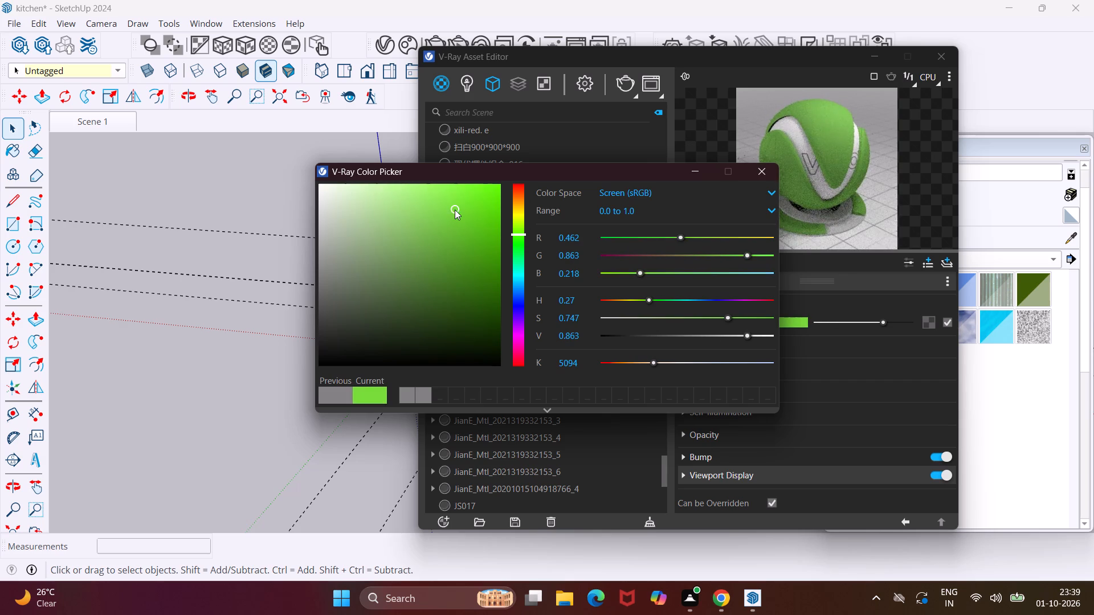
left_click(475, 246)
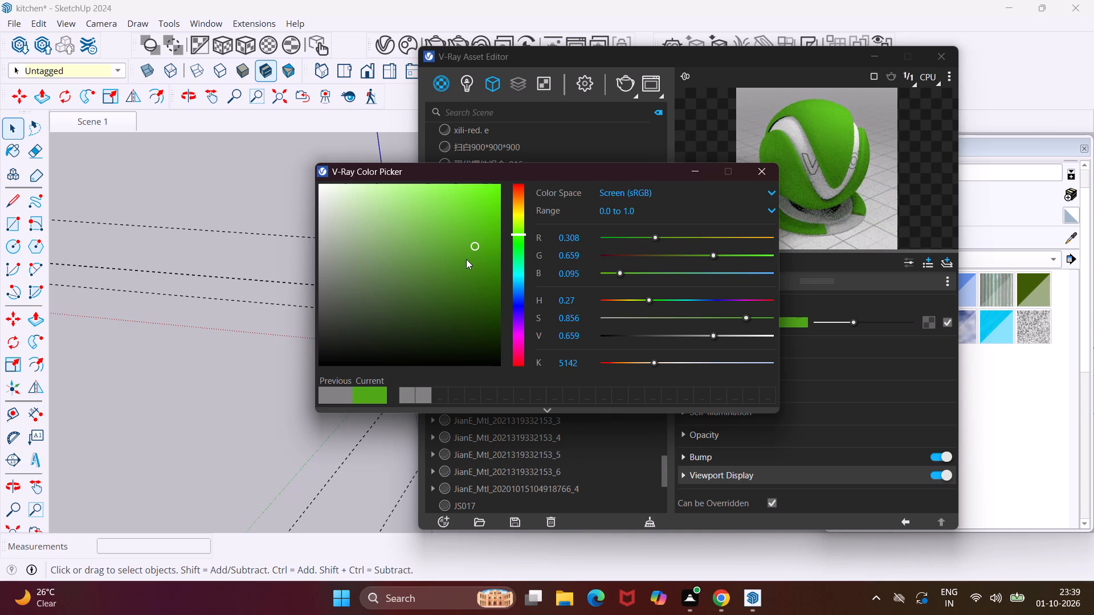
left_click(466, 259)
left_click(435, 276)
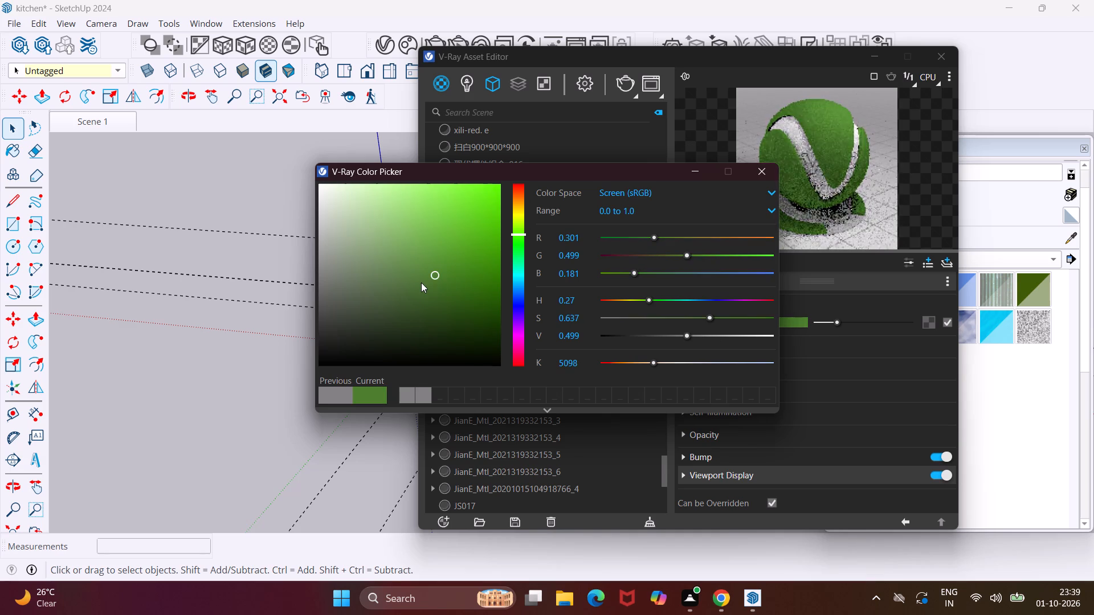
left_click(420, 283)
left_click(406, 284)
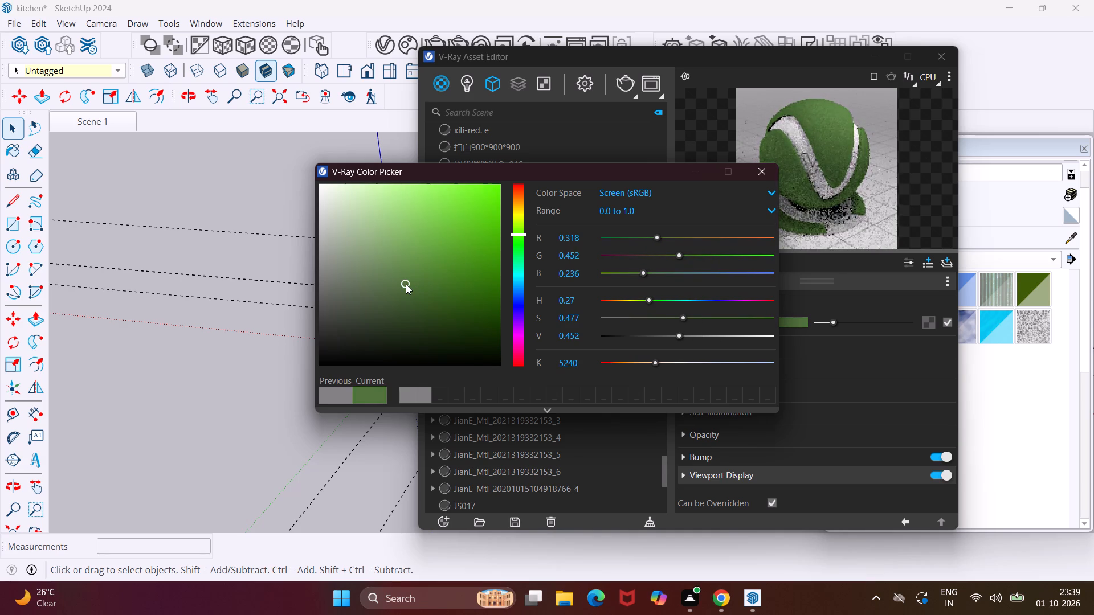
left_click(393, 292)
left_click(379, 296)
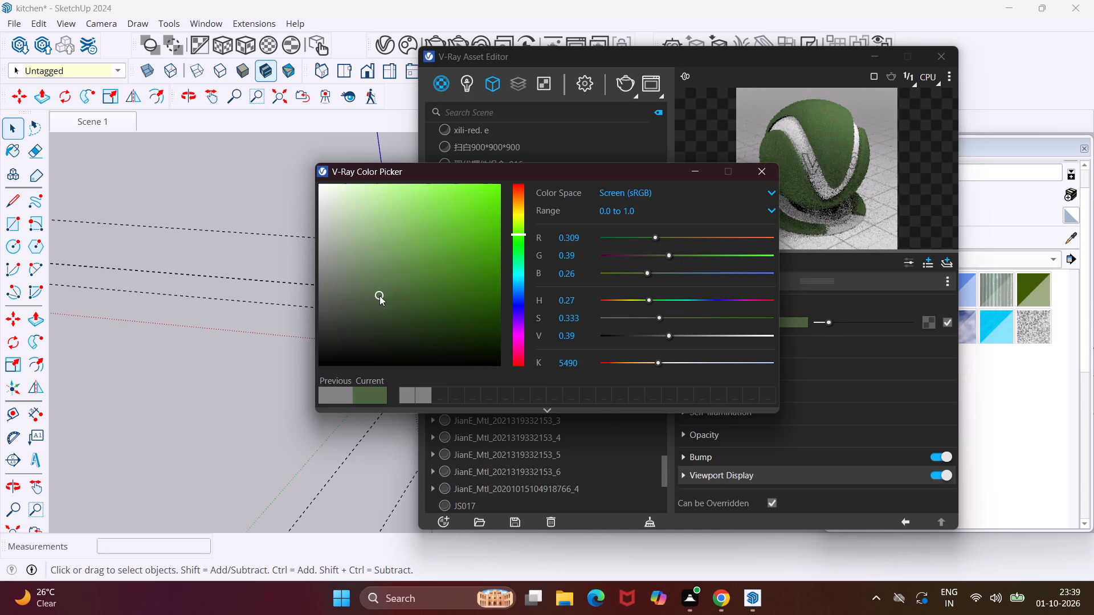
left_click(371, 296)
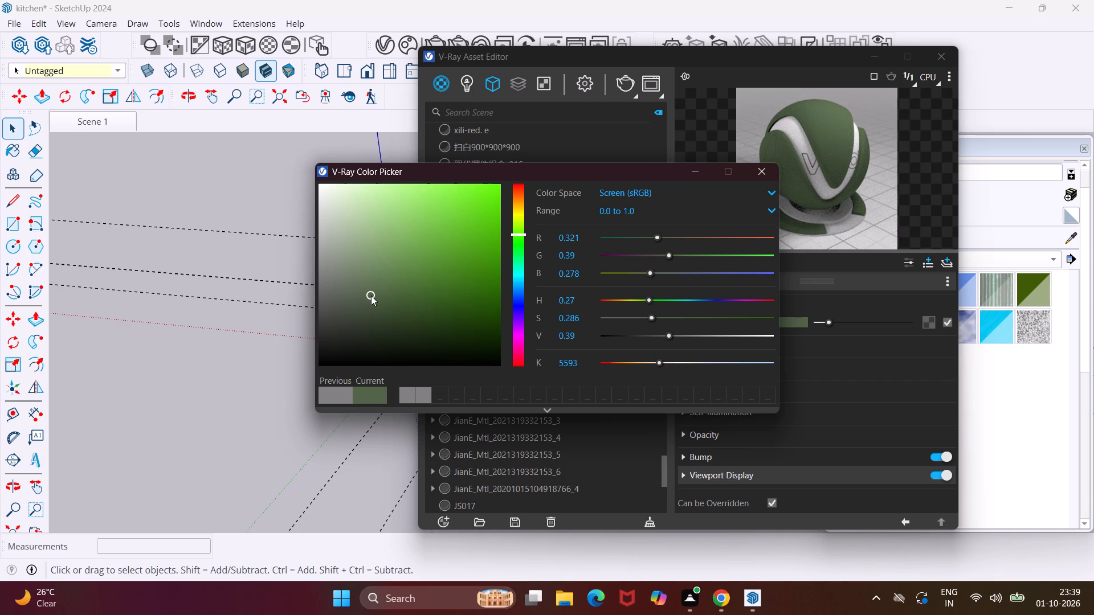
left_click(362, 296)
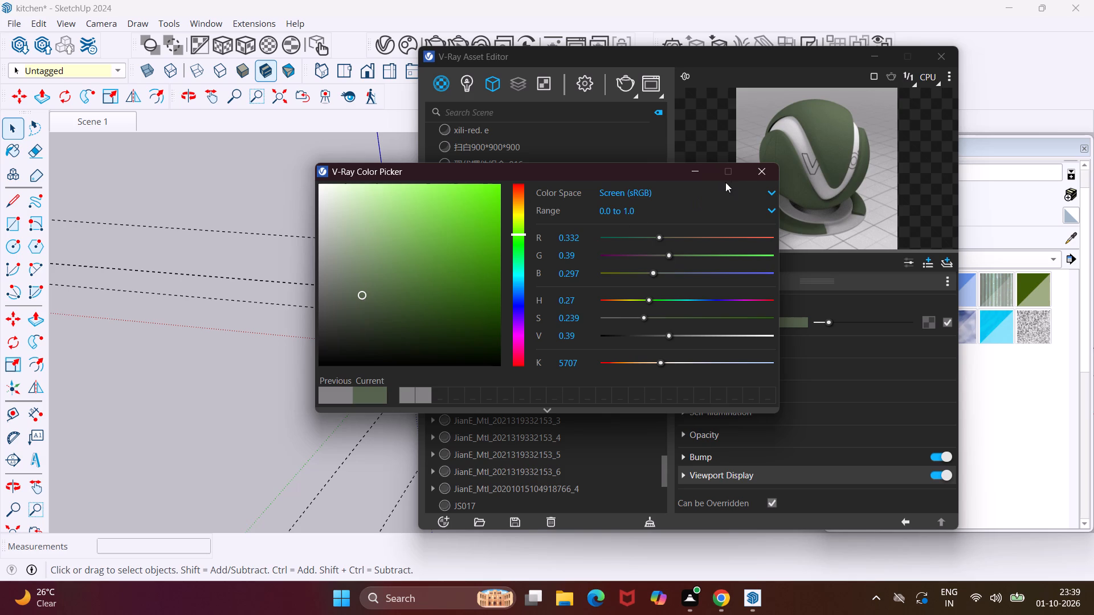
left_click(758, 175)
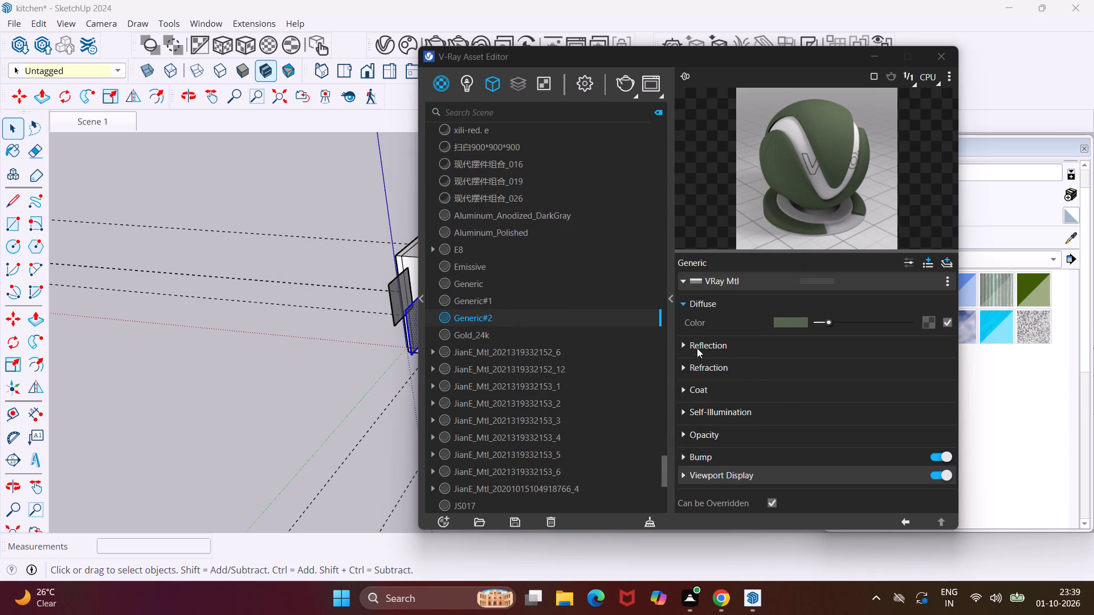
Set the green material's reflection colour to a similar muted green, about R 0.338, G 0.425, B 0.303.
left_click(684, 342)
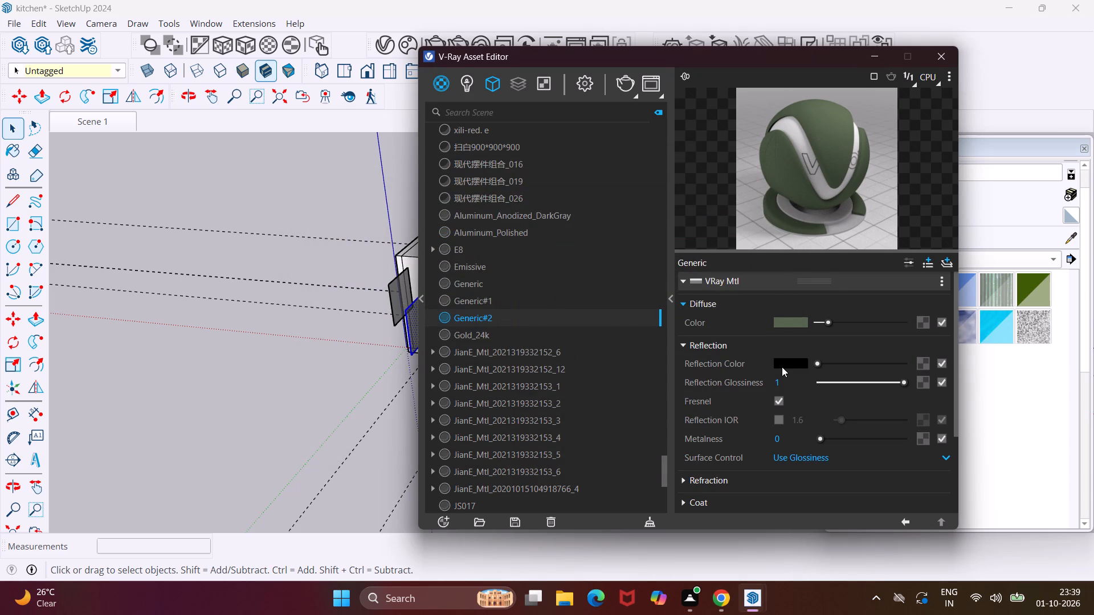
left_click(782, 367)
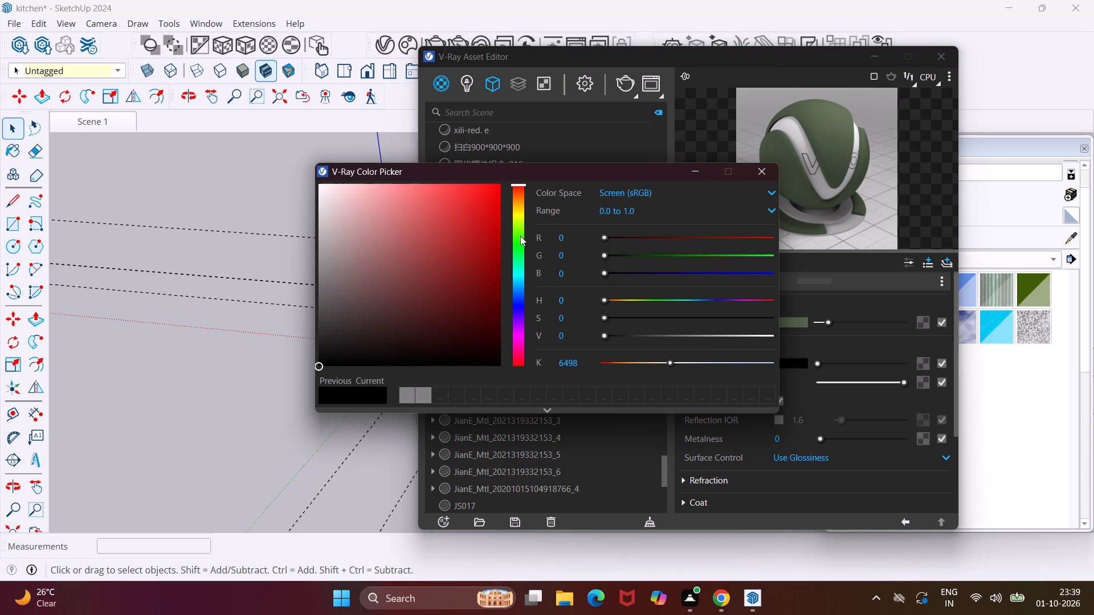
left_click(520, 236)
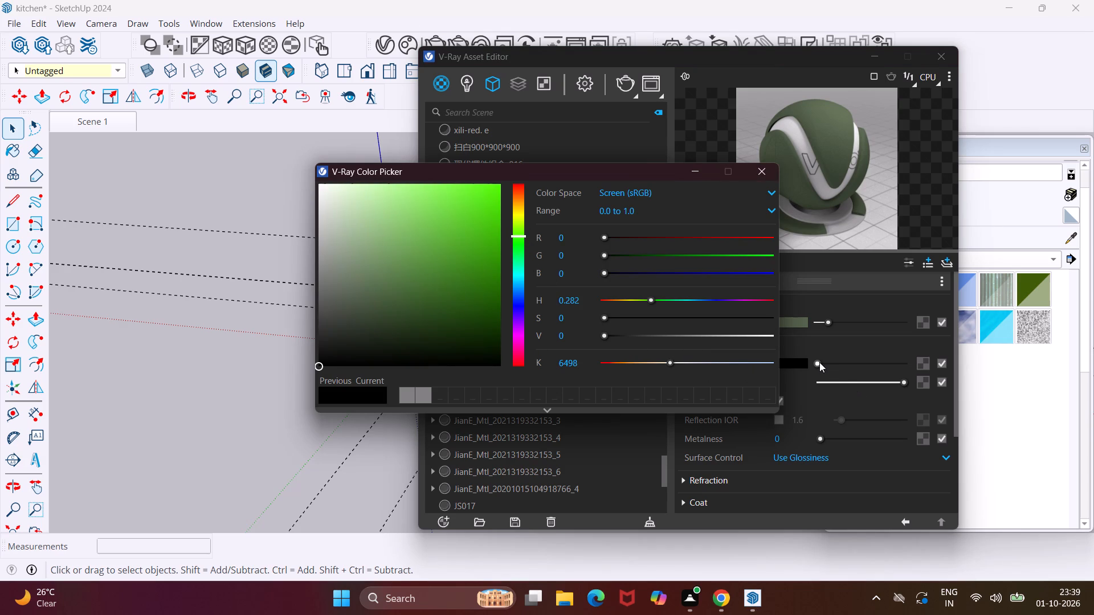
left_click(819, 362)
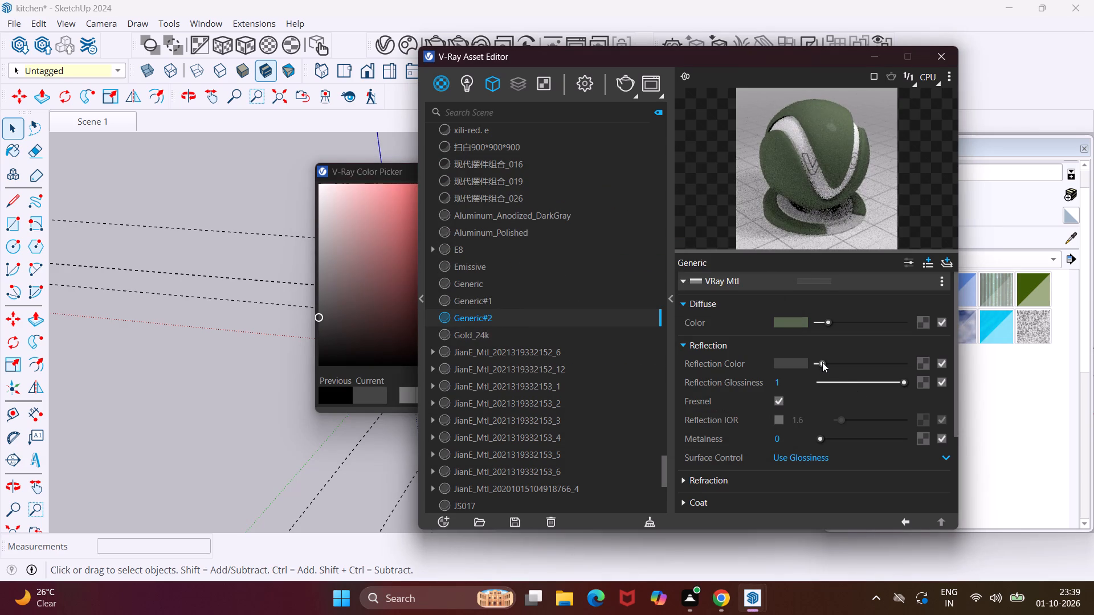
left_click(795, 366)
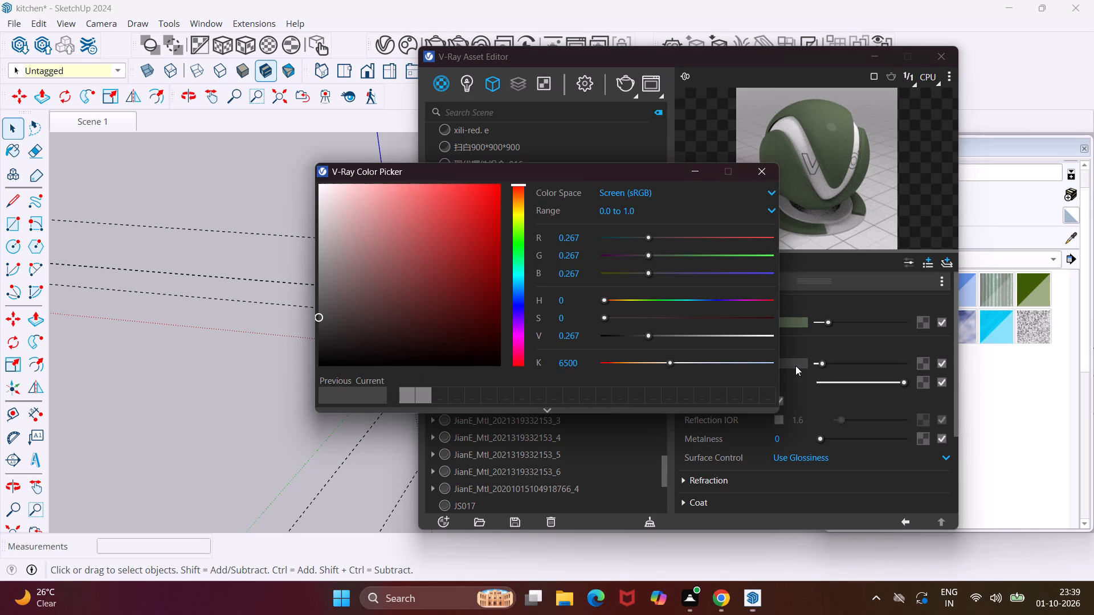
left_click(515, 236)
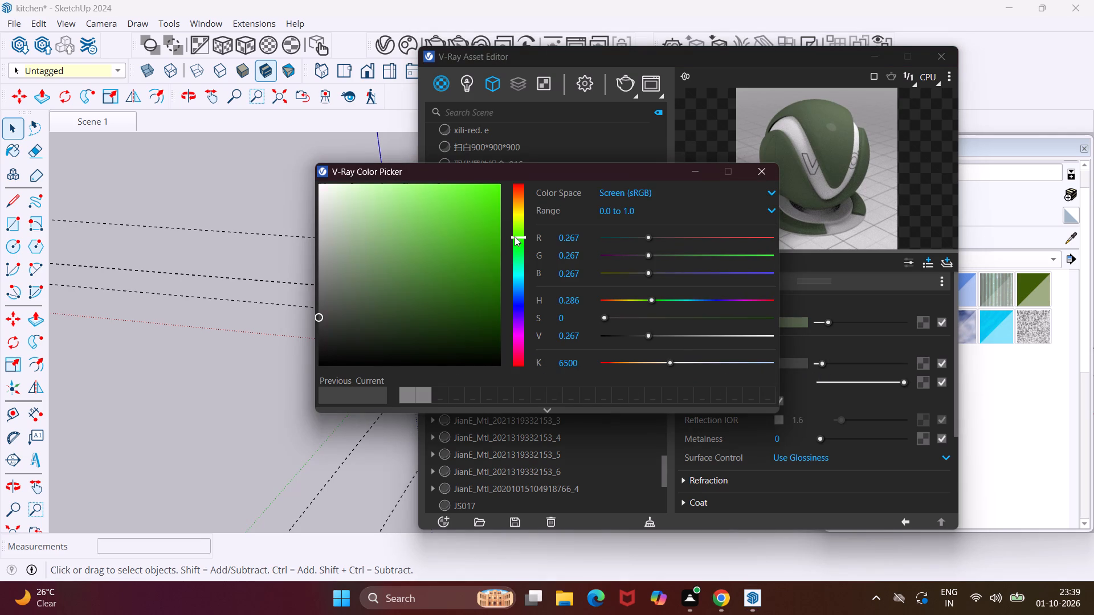
left_click(370, 325)
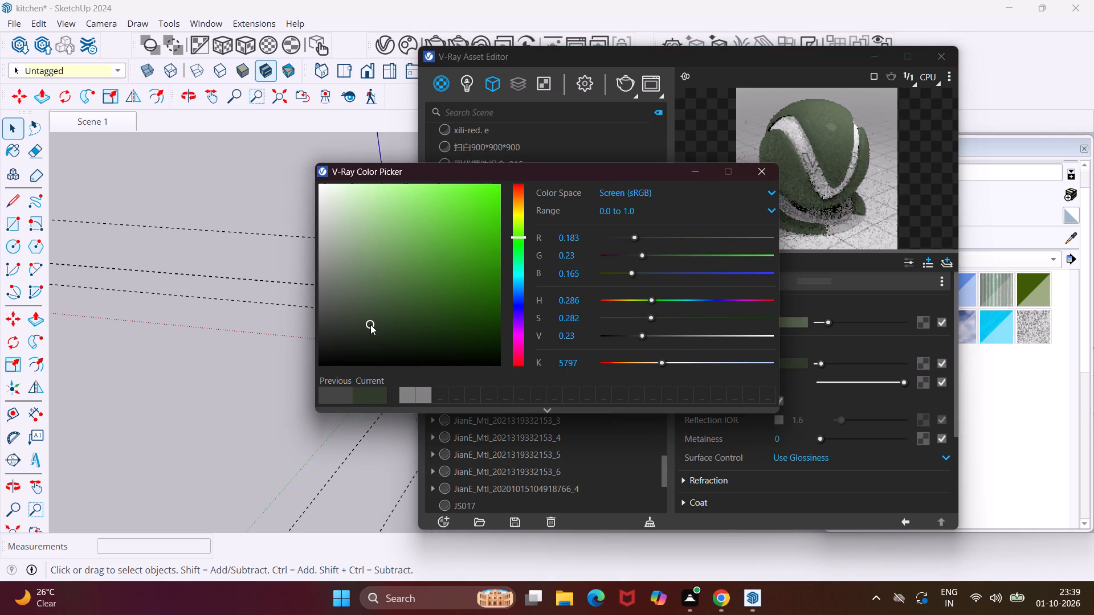
left_click(366, 308)
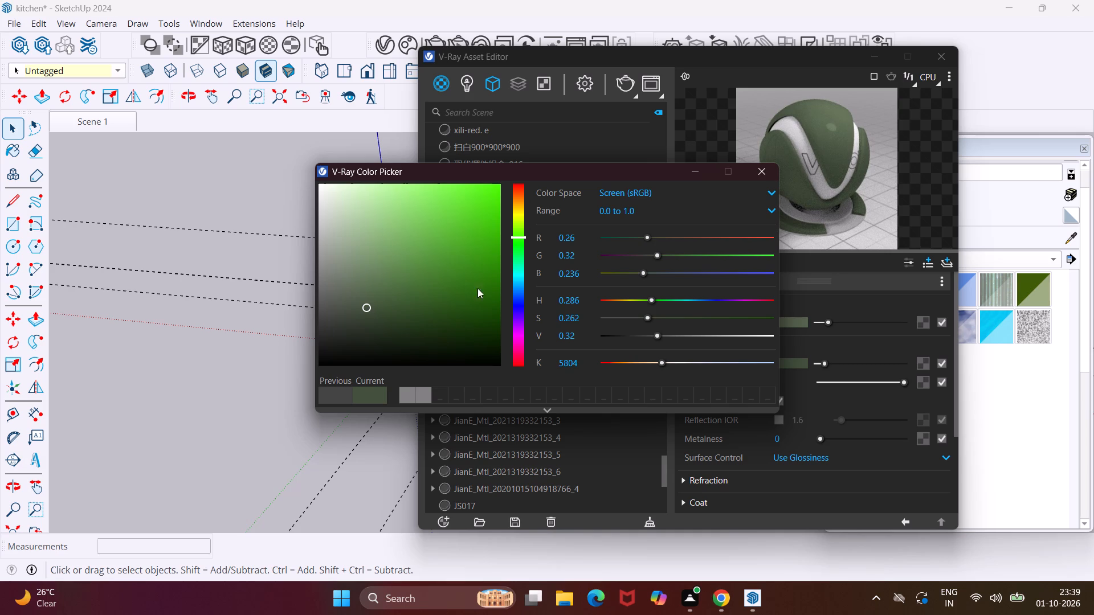
left_click(370, 298)
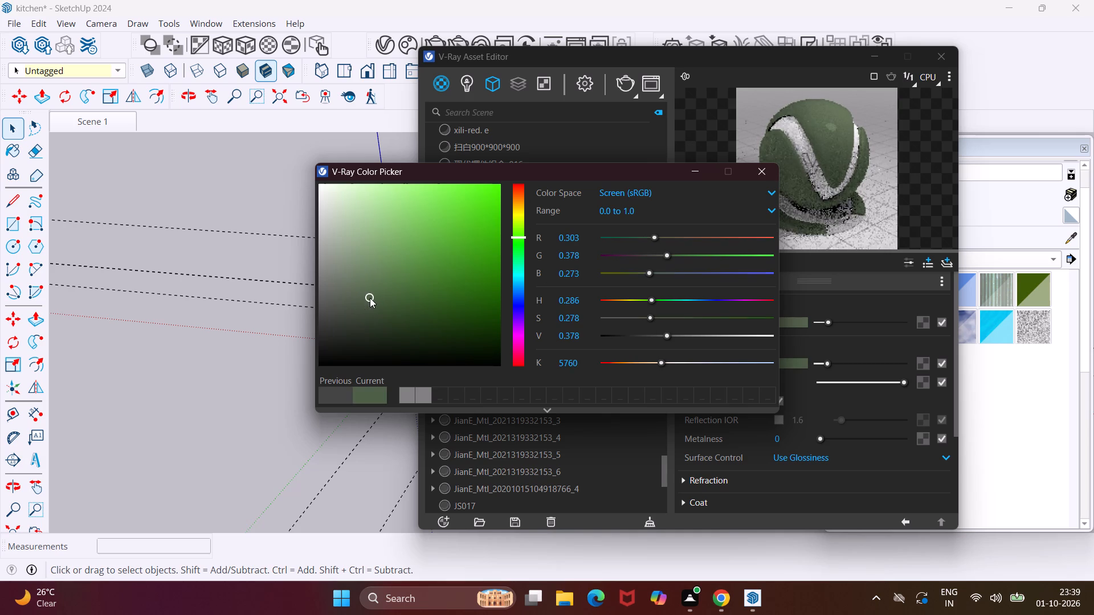
left_click(369, 309)
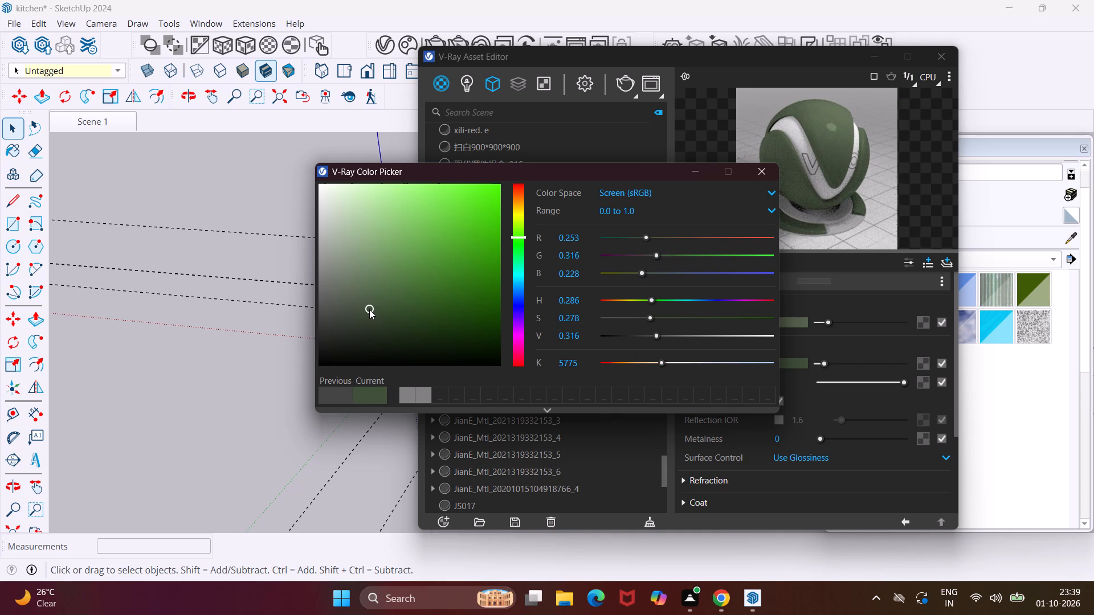
left_click(372, 298)
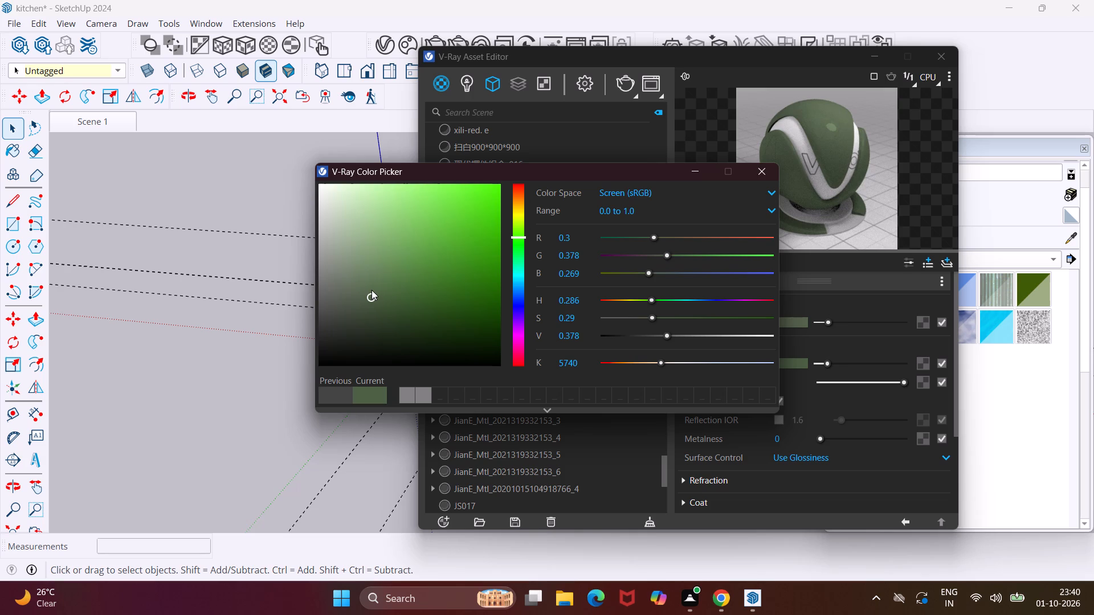
left_click(371, 289)
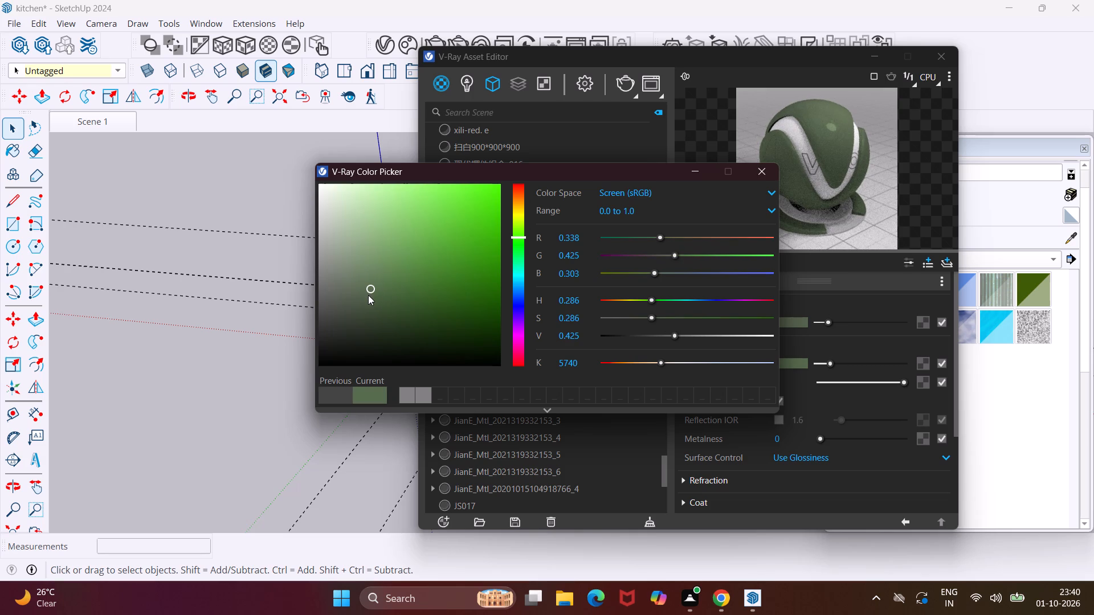
left_click(758, 176)
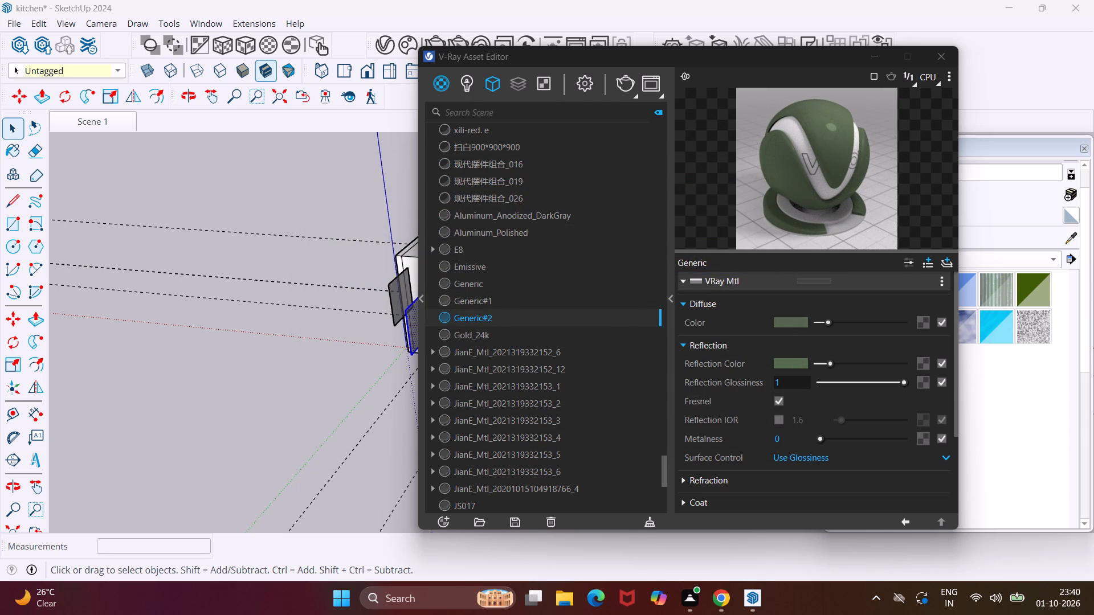
Set the green material's reflection glossiness to 0.95.
left_click(802, 385)
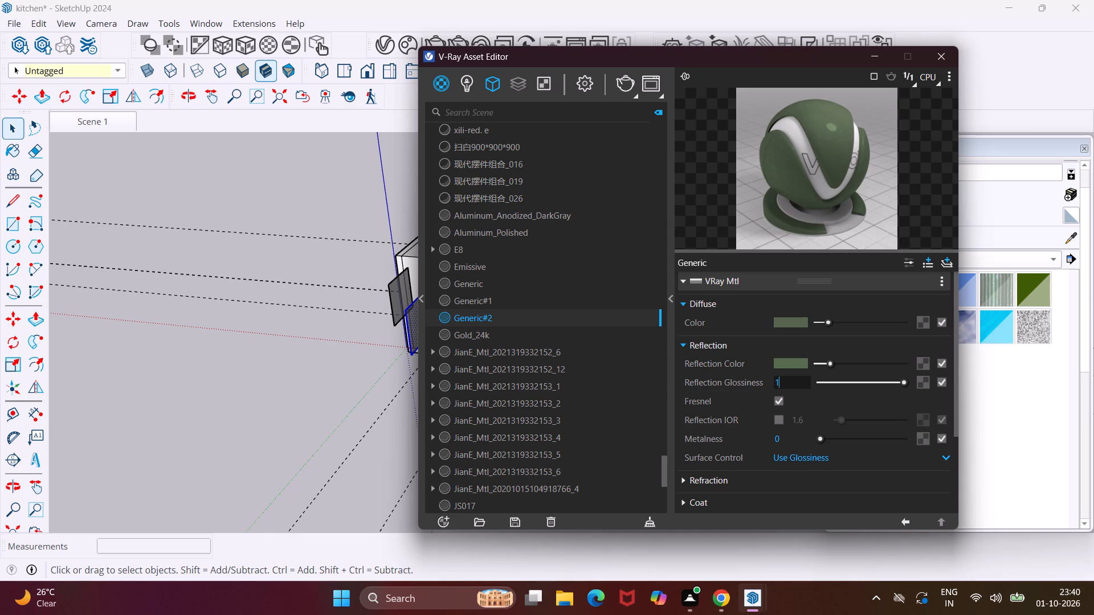
key("BackSpace")
type(".95")
key("Return")
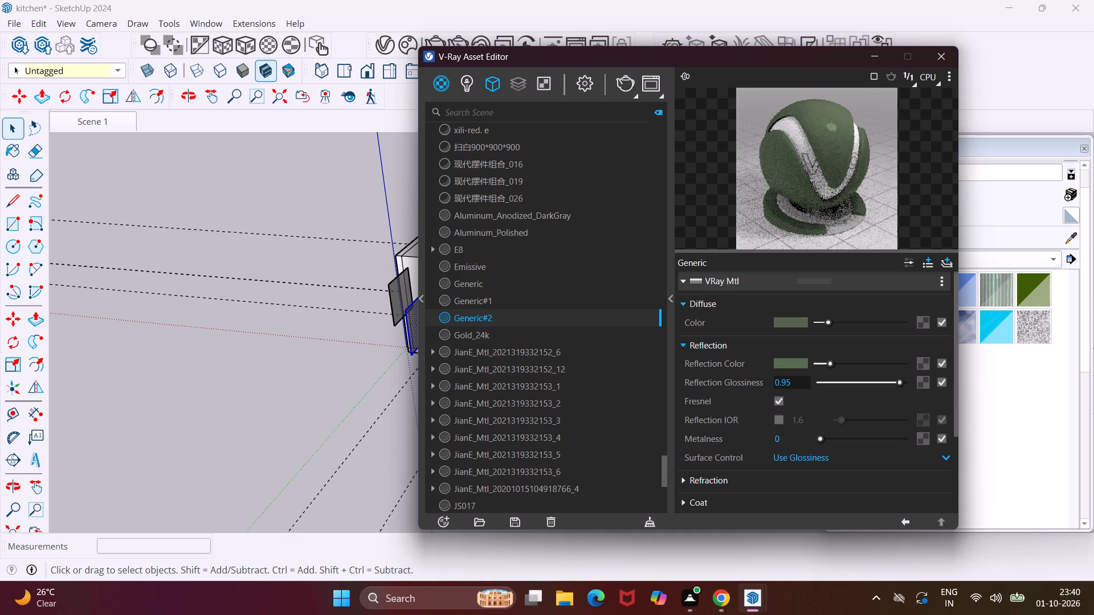
Enable the green material's reflection IOR, set it to 4, and close the V-Ray Asset Editor.
left_click(780, 423)
left_click(806, 420)
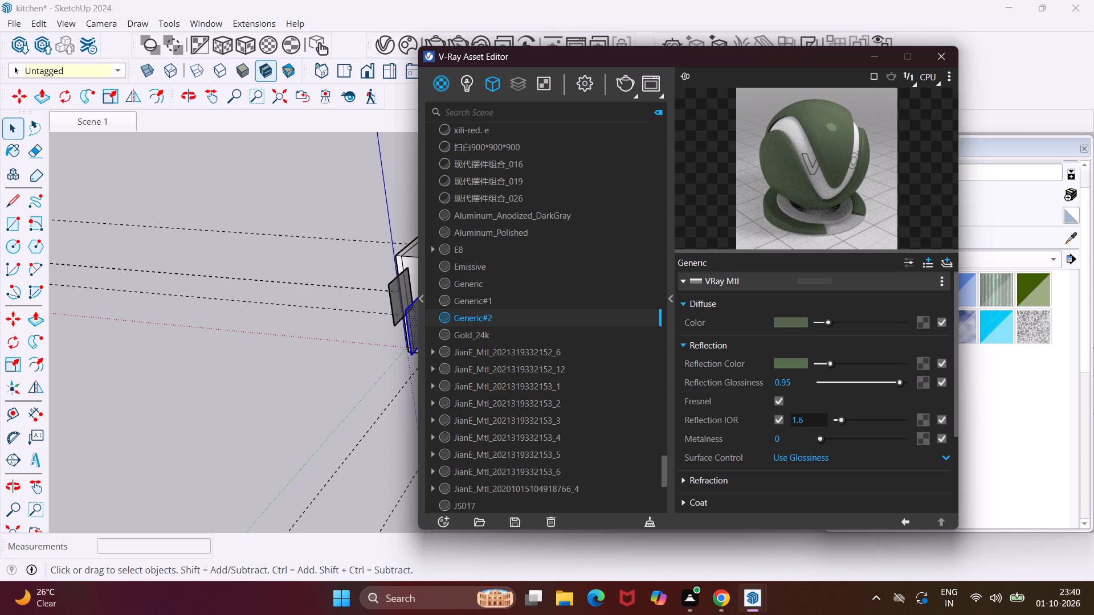
key("BackSpace")
key("BackSpace")
key("BackSpace")
key("4")
key("Return")
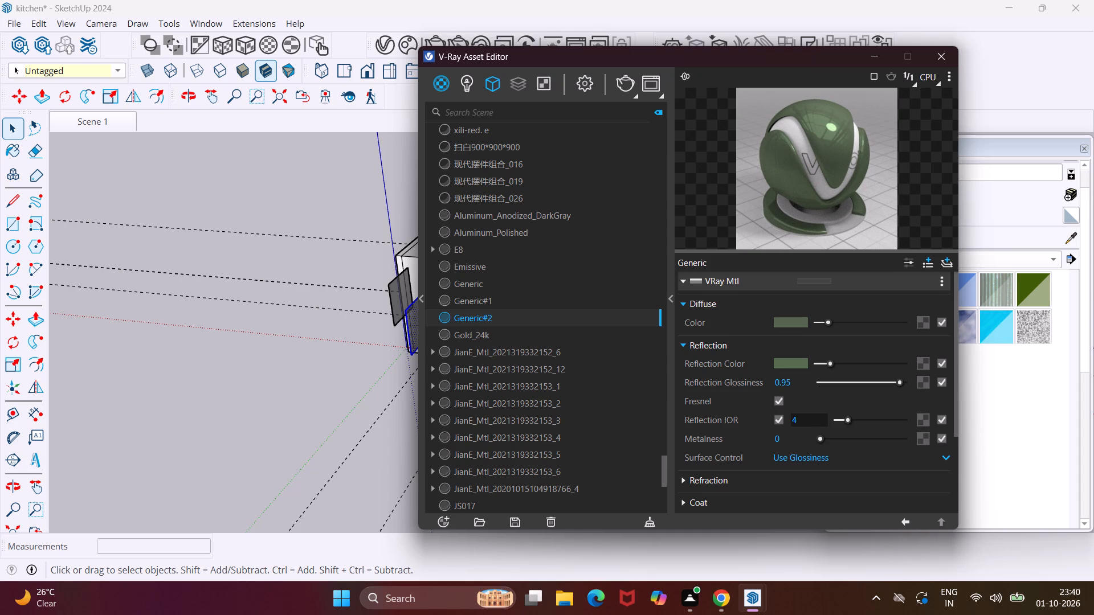
double_click(598, 318)
left_click(952, 61)
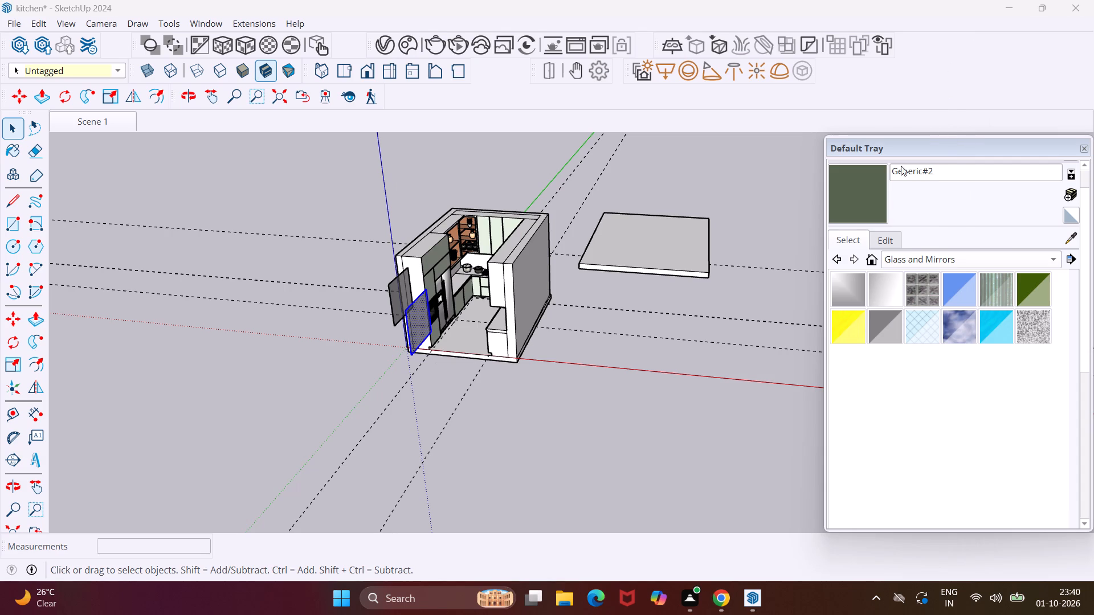
Paint the recessed strip between the upper and lower tall-cabinet doors beside the refrigerator with the Generic#2 green material.
left_click(850, 202)
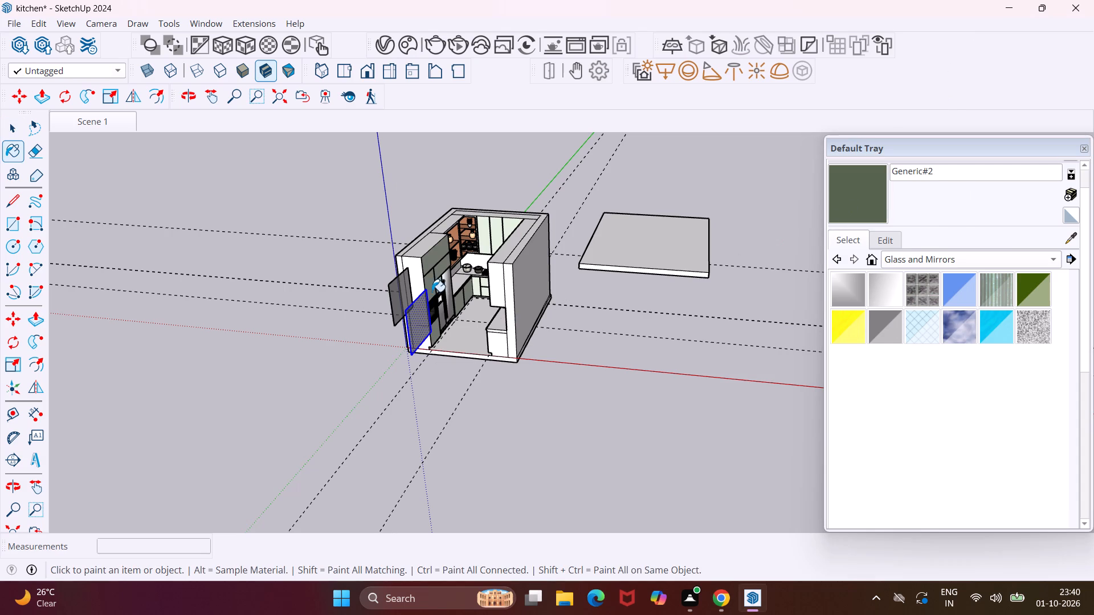
scroll(428, 285, "up", 15)
middle_click_drag(428, 285, 413, 286)
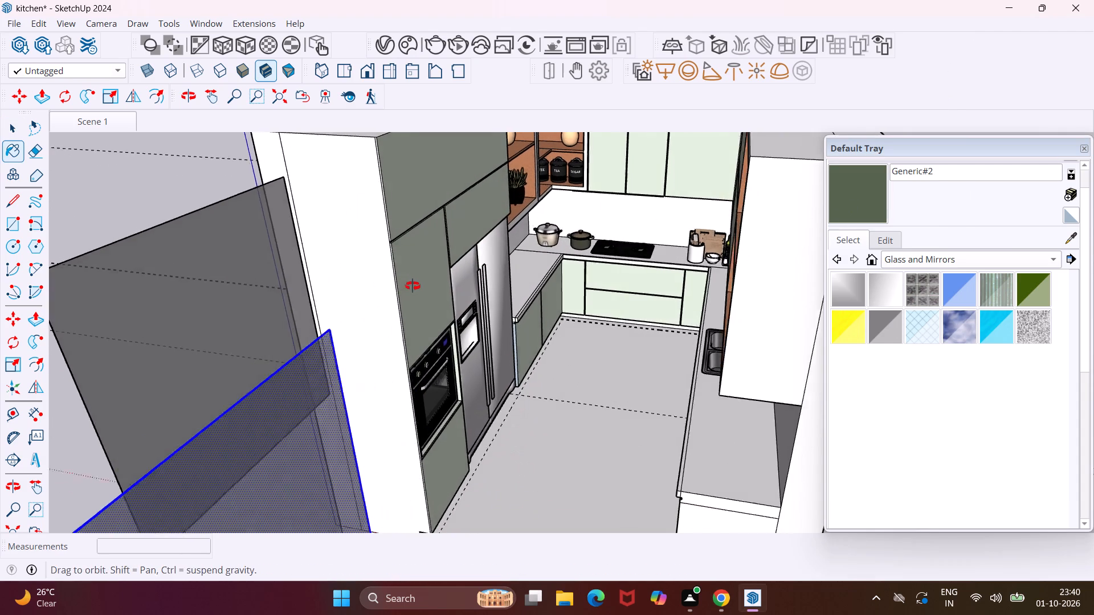
middle_click_drag(413, 286, 376, 293)
scroll(367, 247, "up", 10)
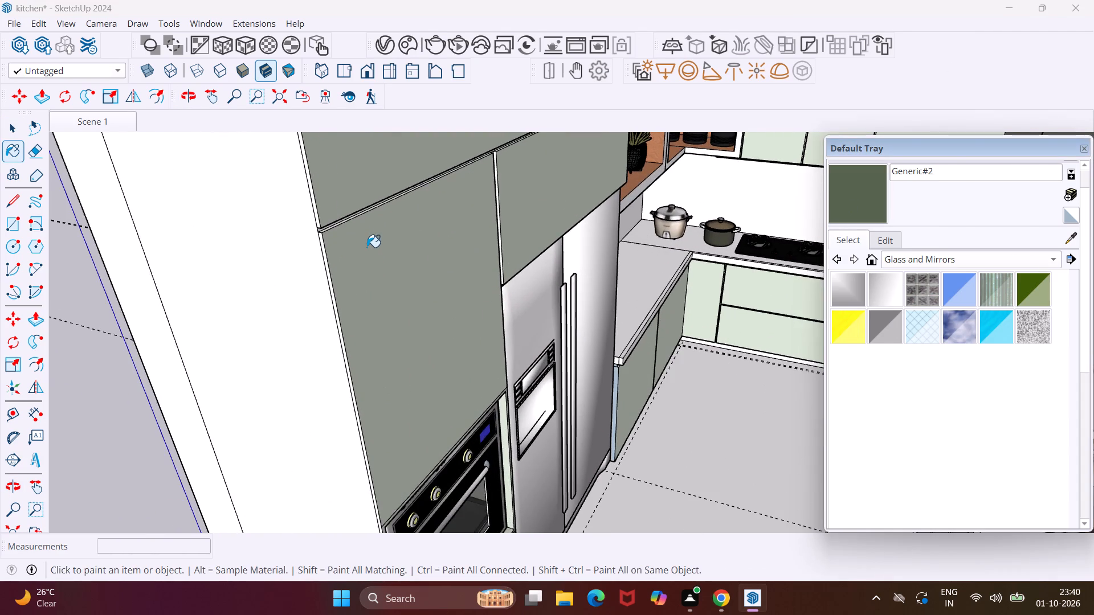
middle_click_drag(367, 247, 300, 245)
scroll(285, 202, "up", 6)
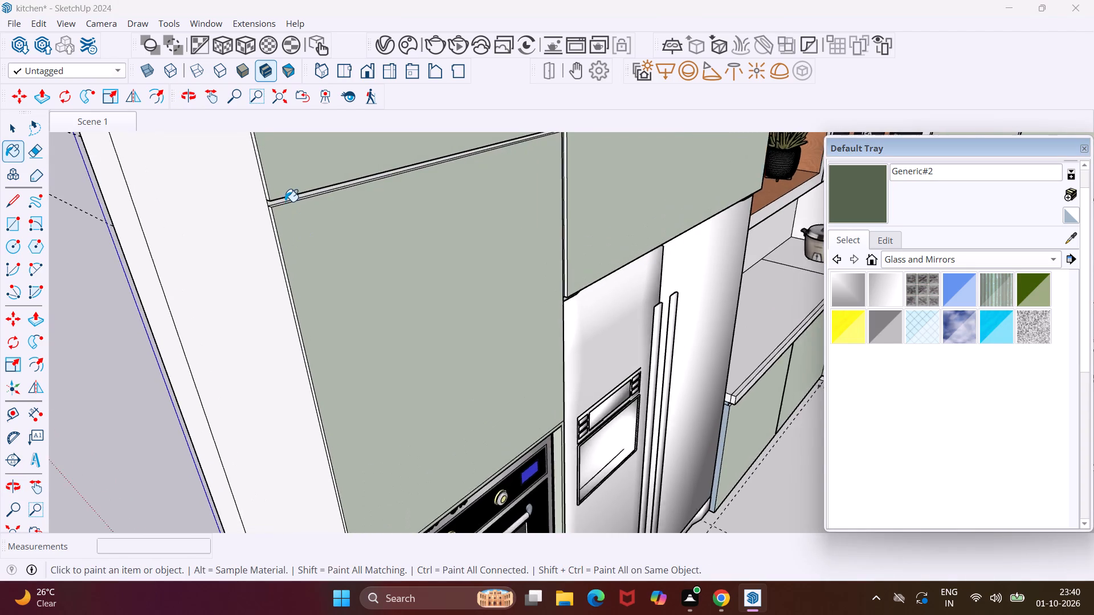
scroll(285, 202, "up", 14)
left_click(298, 202)
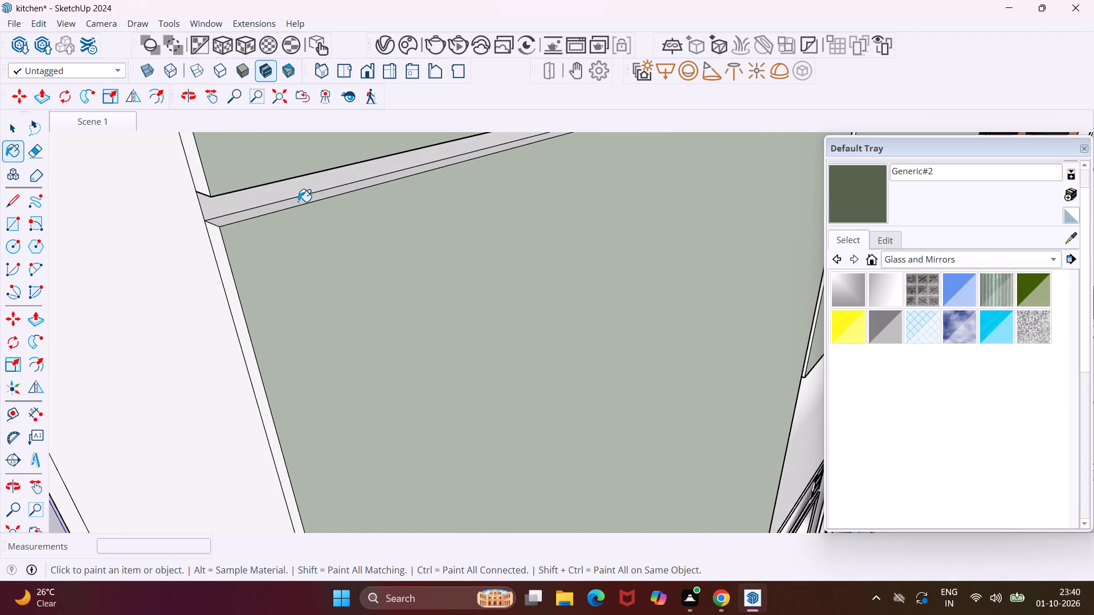
left_click(280, 194)
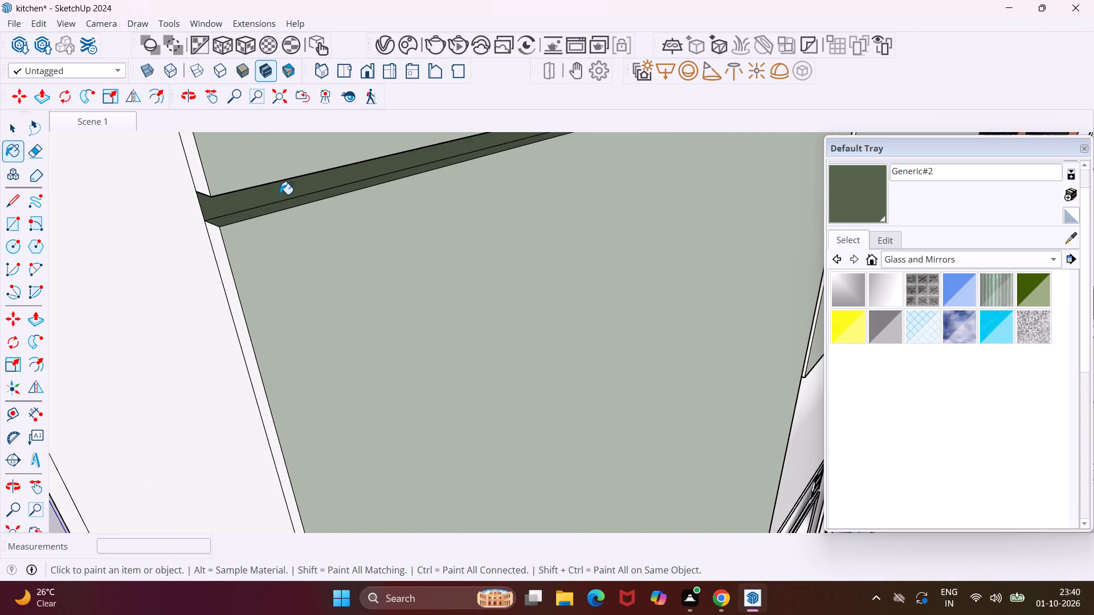
Paint the front frame of the corner open shelf holding the canisters, including its adjoining side face, with Generic#2.
middle_click_drag(281, 194, 520, 146)
scroll(421, 233, "up", 9)
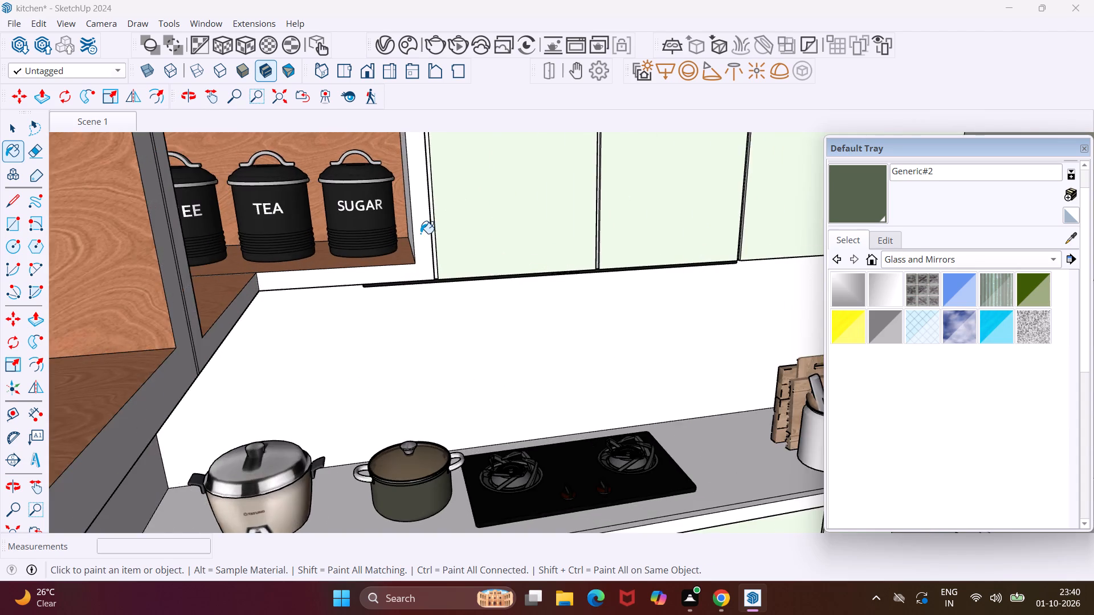
scroll(421, 233, "up", 5)
middle_click_drag(421, 233, 520, 233)
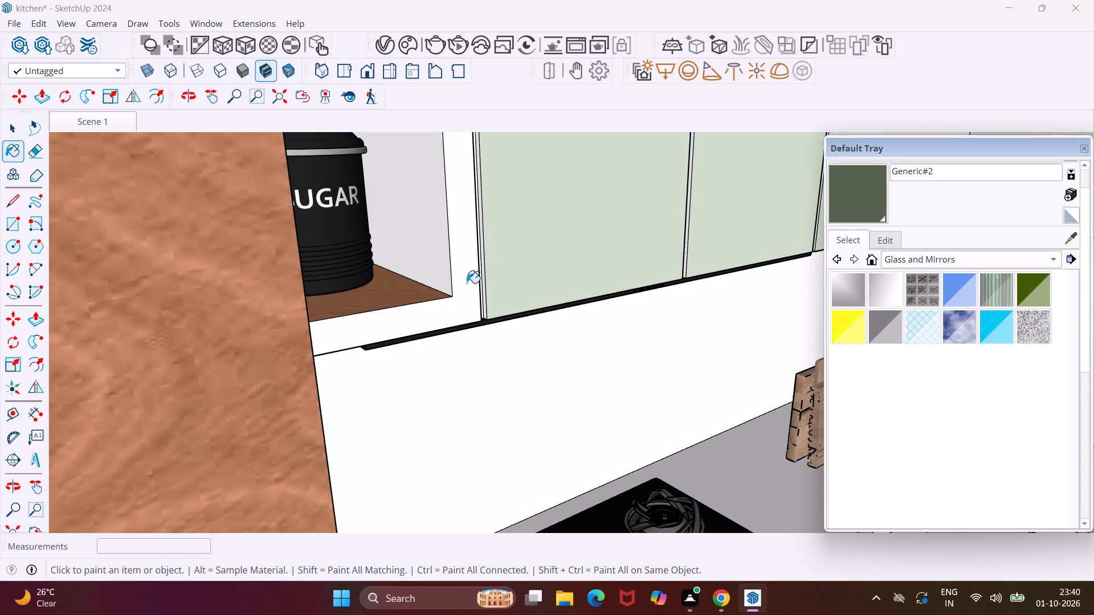
left_click(467, 283)
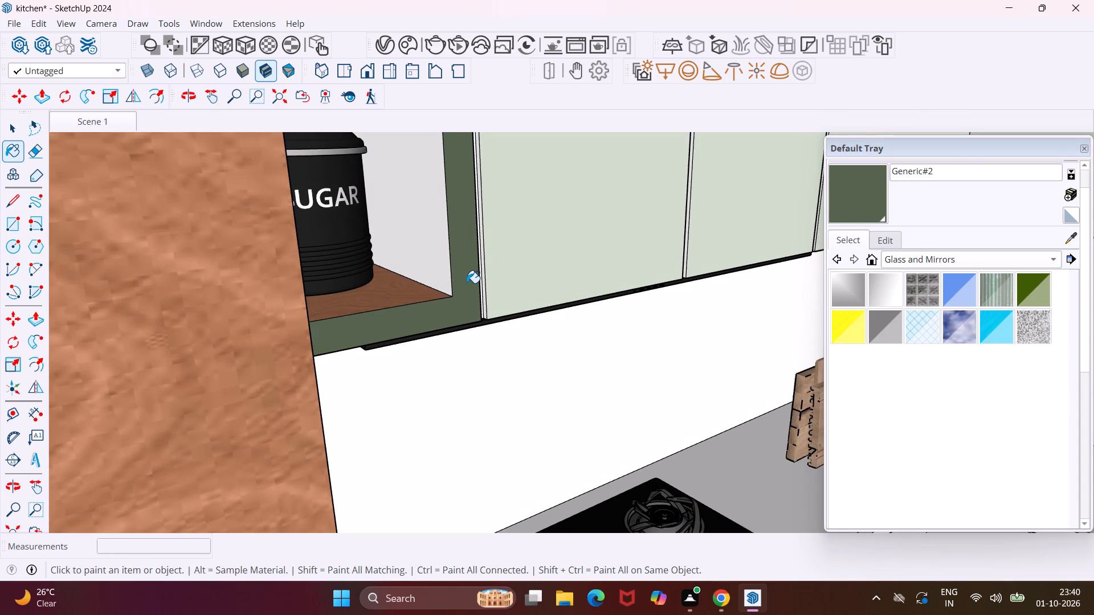
middle_click_drag(467, 283, 337, 297)
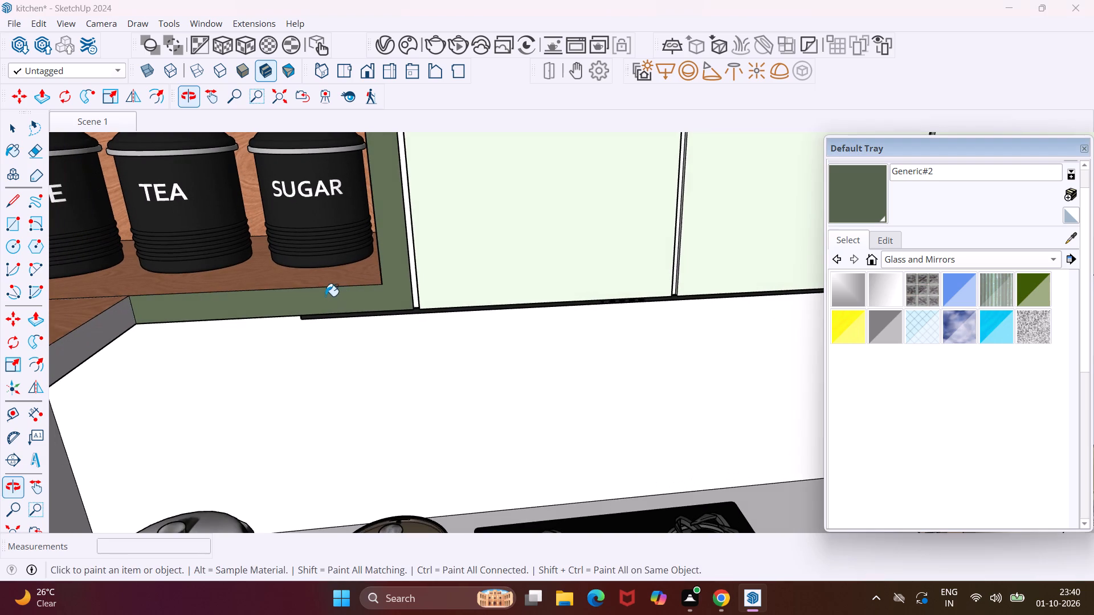
left_click(117, 330)
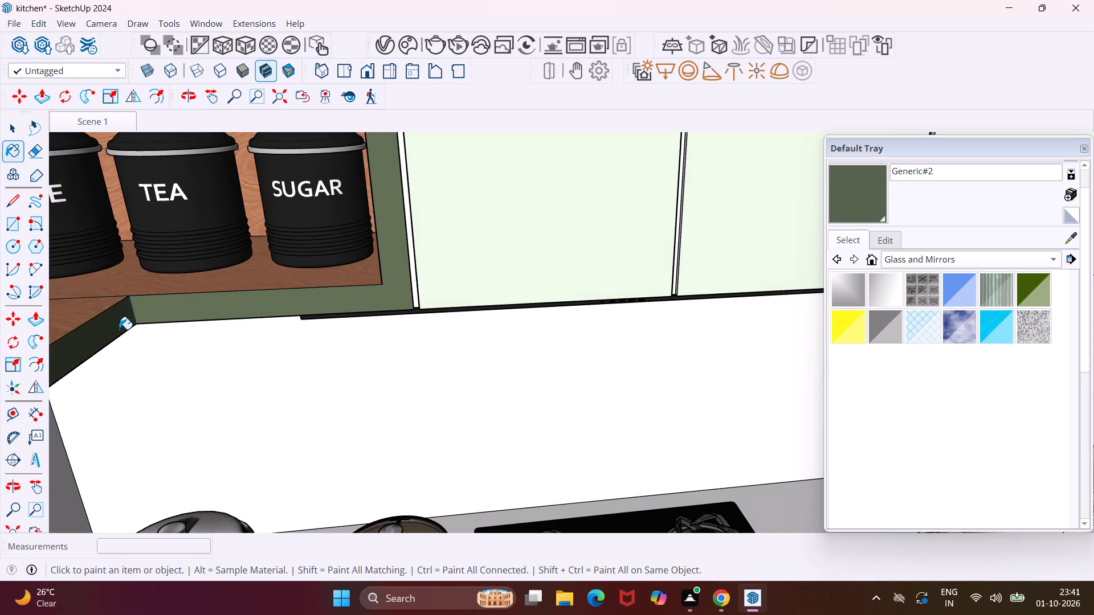
Paint the backsplash wall behind the hob with Generic#2.
left_click(223, 356)
Paint the front frame of the open wooden shelf above the sink counter with Generic#2.
middle_click_drag(224, 356, 234, 329)
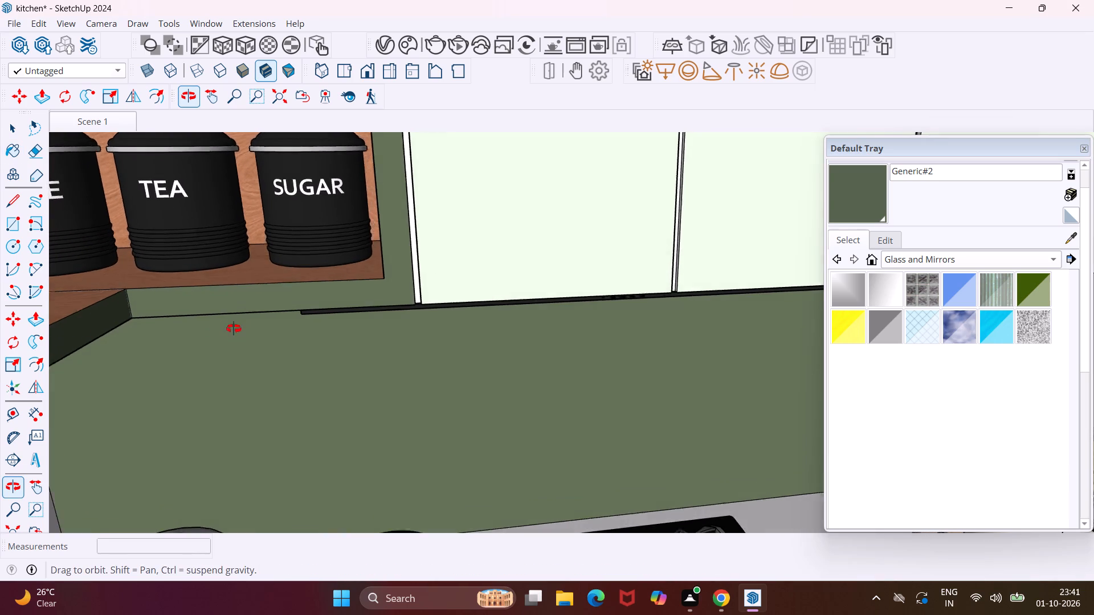
middle_click_drag(234, 329, 374, 227)
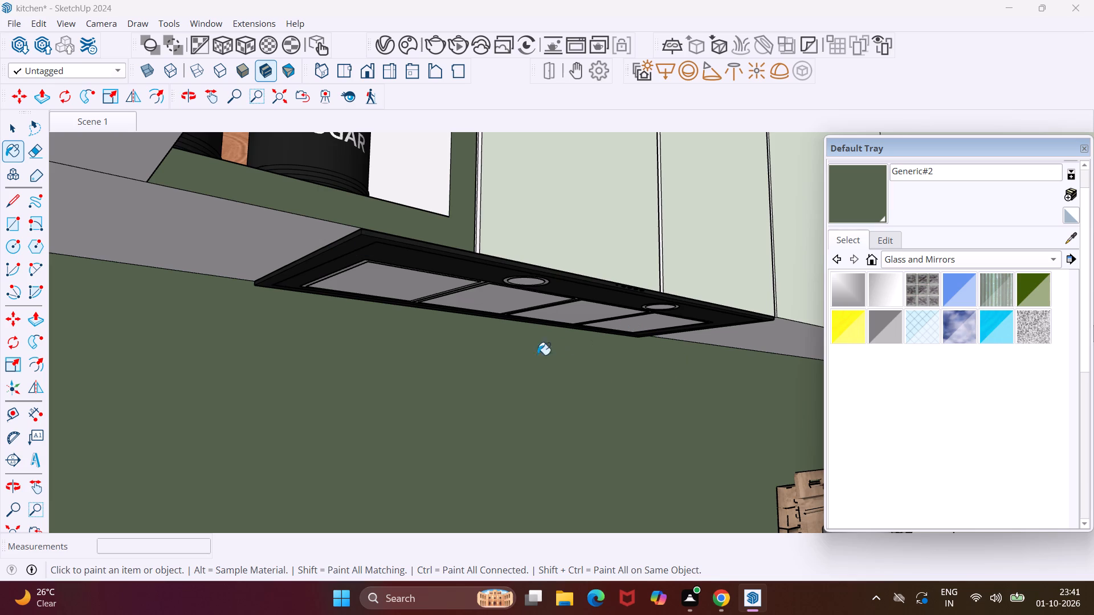
scroll(270, 366, "down", 4)
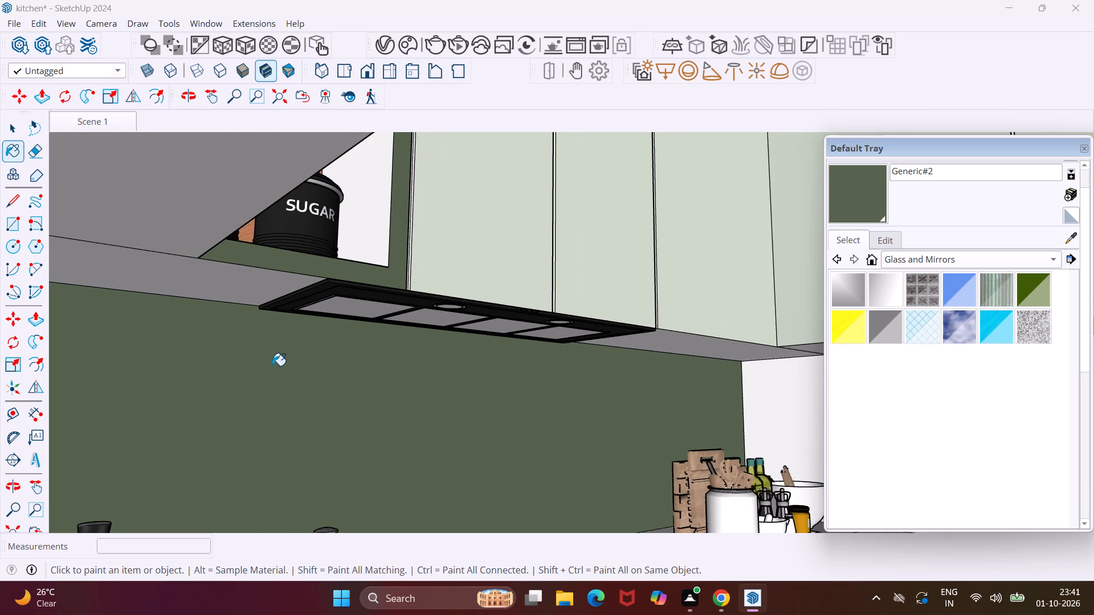
middle_click_drag(271, 363, 27, 367)
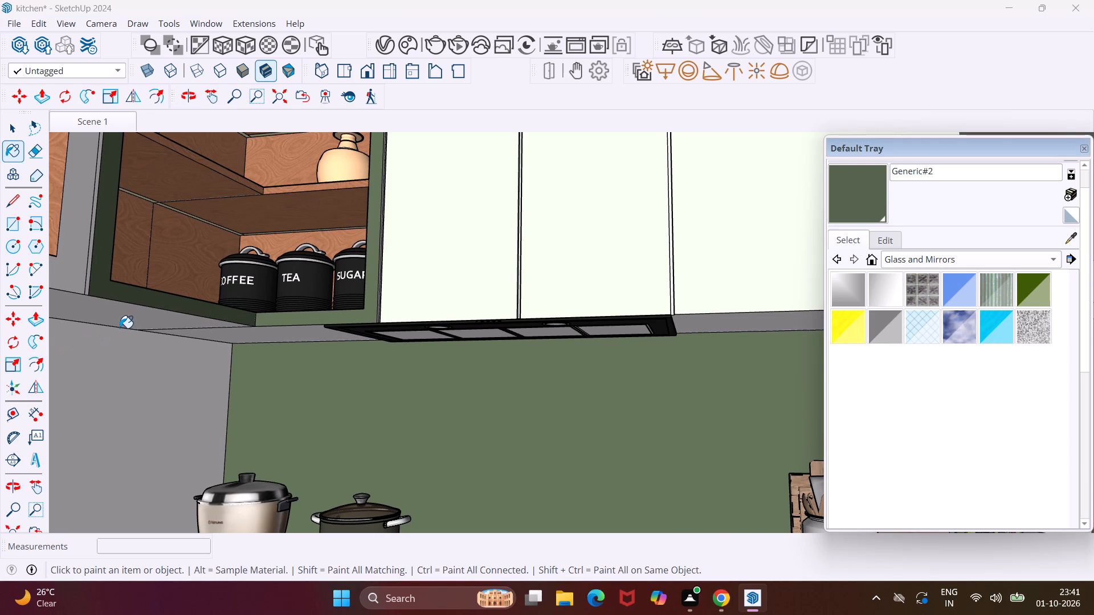
scroll(120, 328, "down", 8)
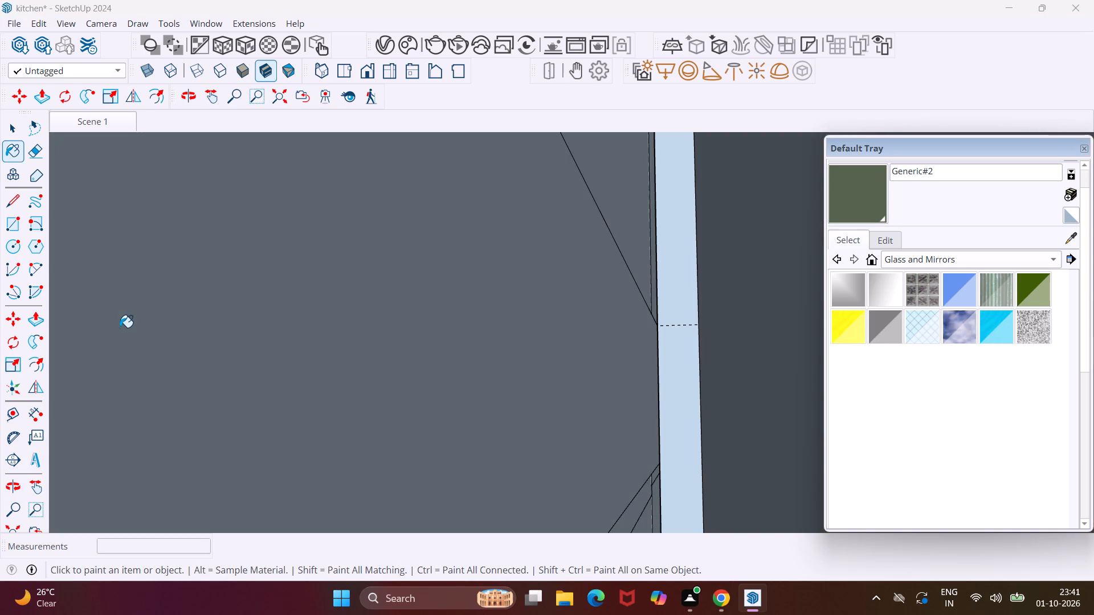
middle_click_drag(120, 327, 368, 358)
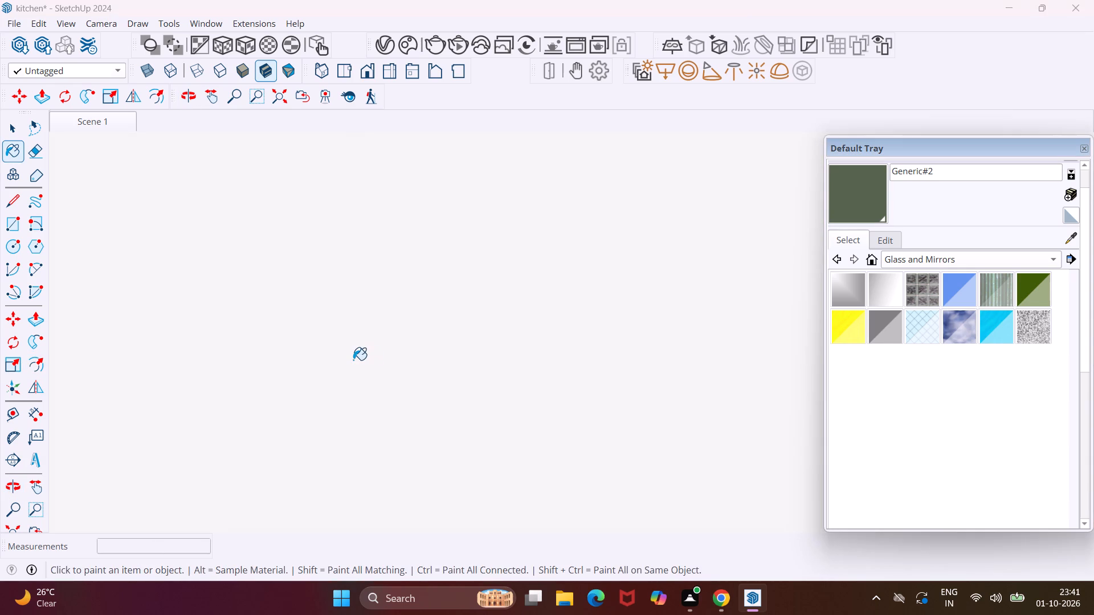
scroll(353, 360, "down", 11)
scroll(289, 415, "down", 6)
scroll(201, 396, "down", 12)
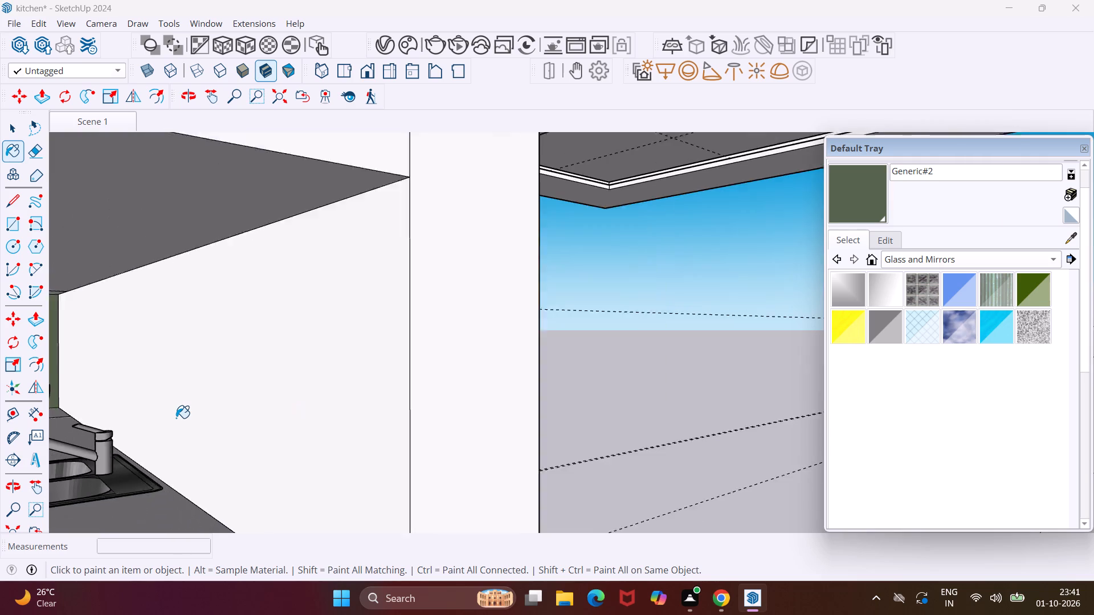
scroll(176, 418, "down", 12)
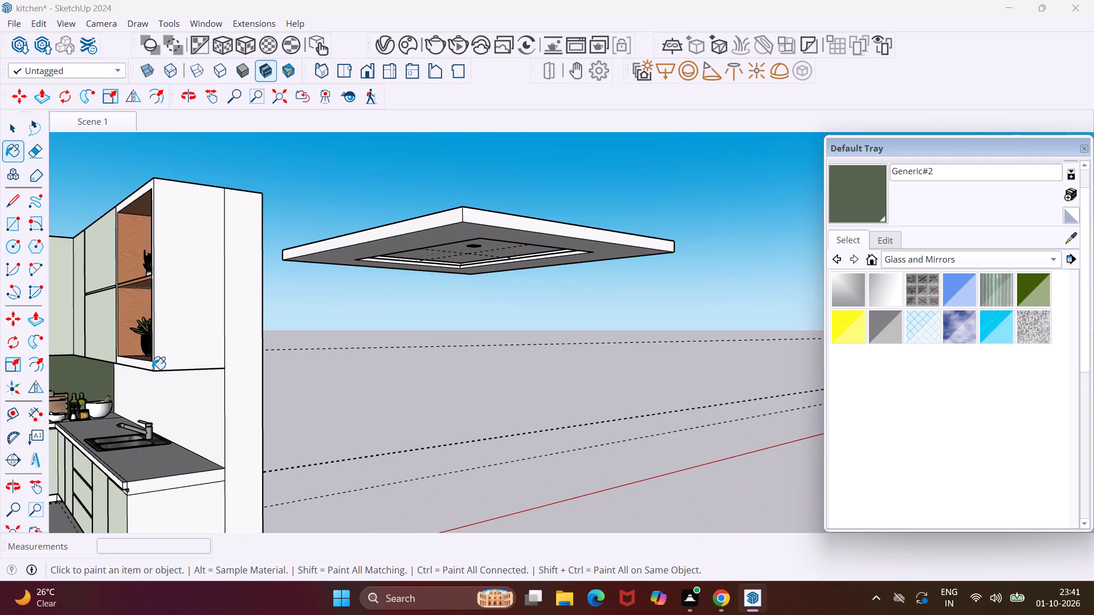
scroll(152, 369, "up", 10)
middle_click_drag(147, 363, 252, 381)
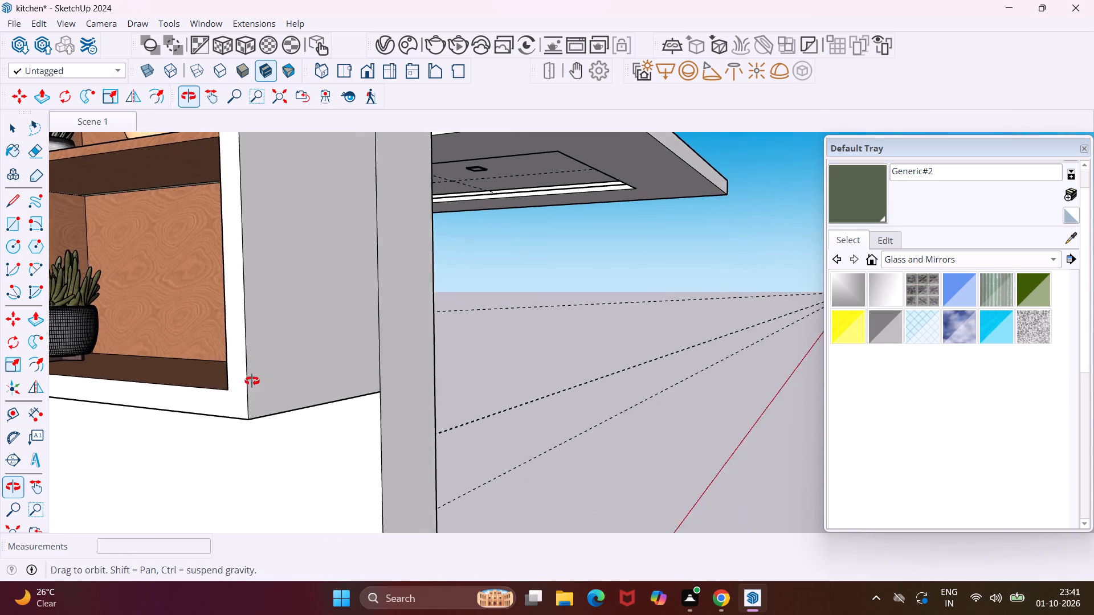
middle_click_drag(252, 381, 253, 382)
left_click(247, 390)
Paint the backsplash walls behind the sink and beside the refrigerator with Generic#2.
scroll(247, 392, "down", 5)
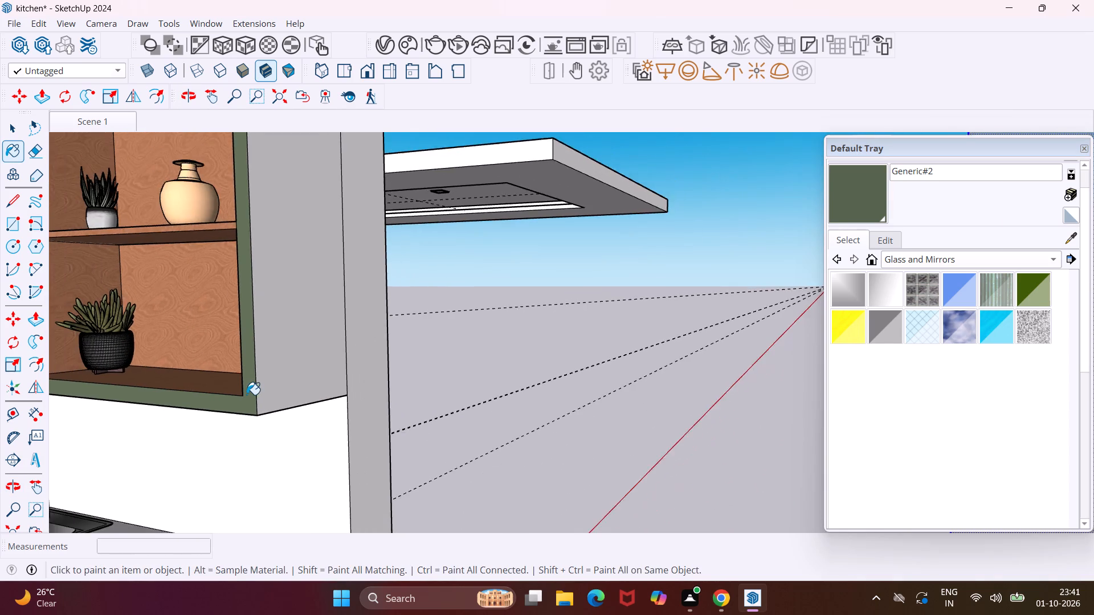
scroll(247, 395, "down", 5)
left_click(252, 447)
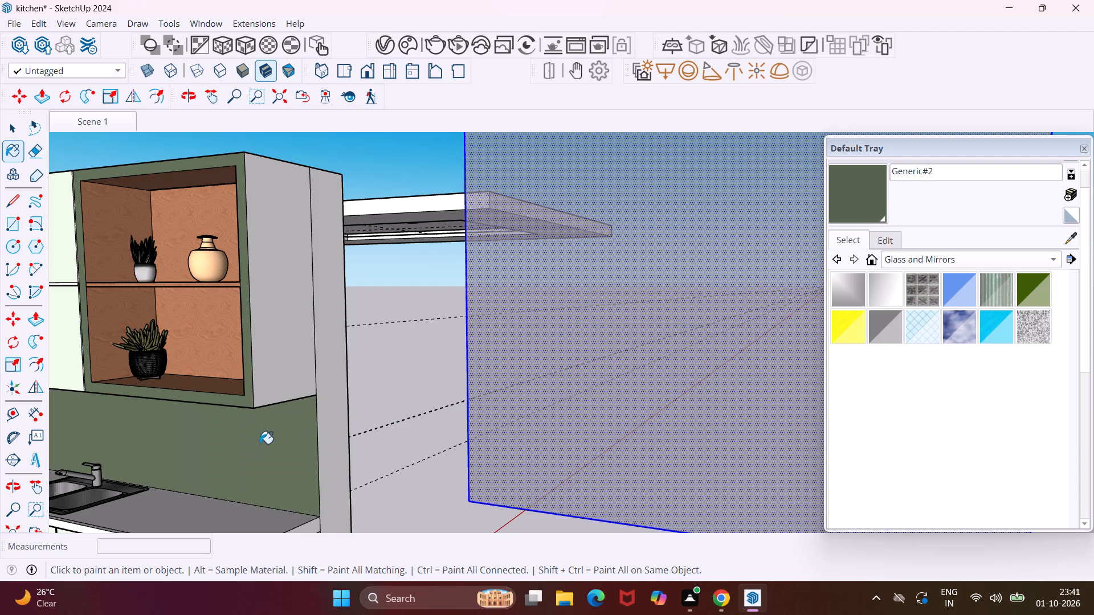
middle_click_drag(260, 441, 52, 444)
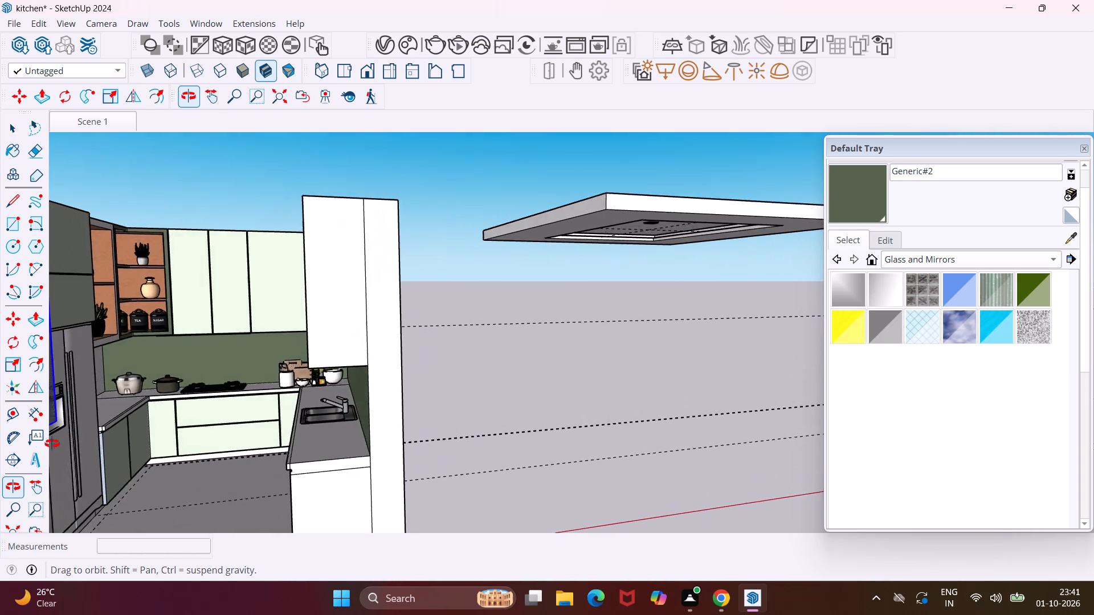
middle_click_drag(52, 444, 0, 448)
scroll(203, 363, "up", 2)
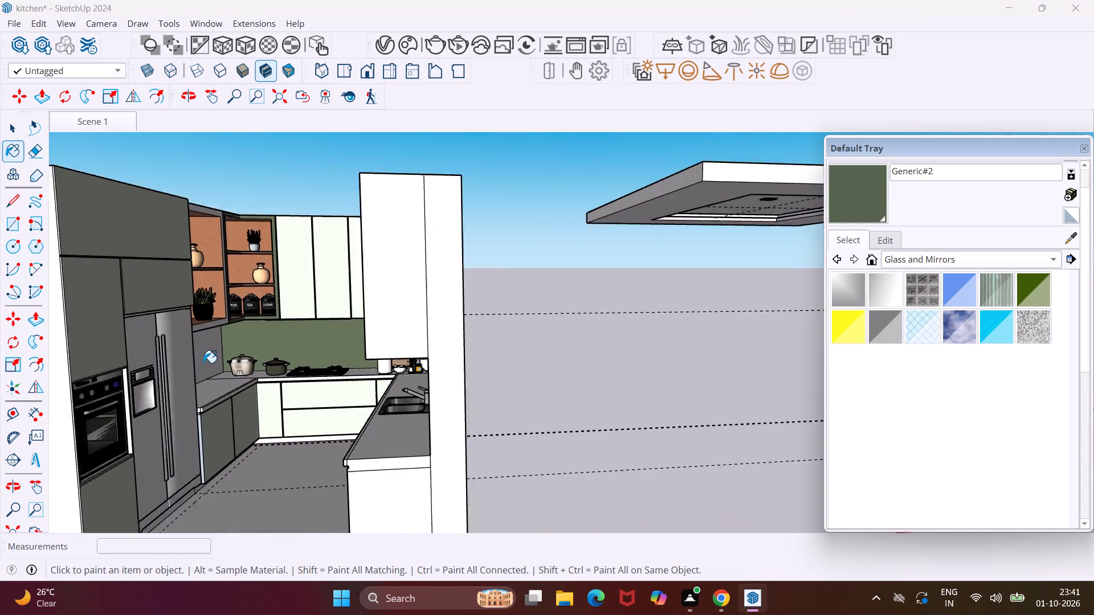
scroll(203, 363, "up", 7)
left_click(190, 363)
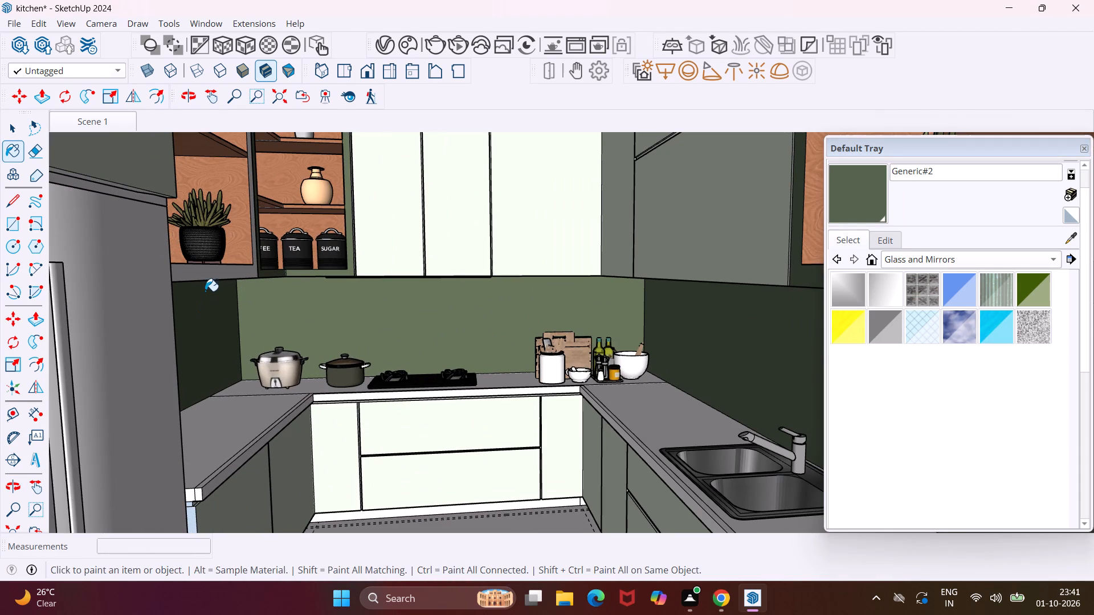
Paint the frame of the open plant shelf next to the refrigerator with Generic#2.
left_click(209, 277)
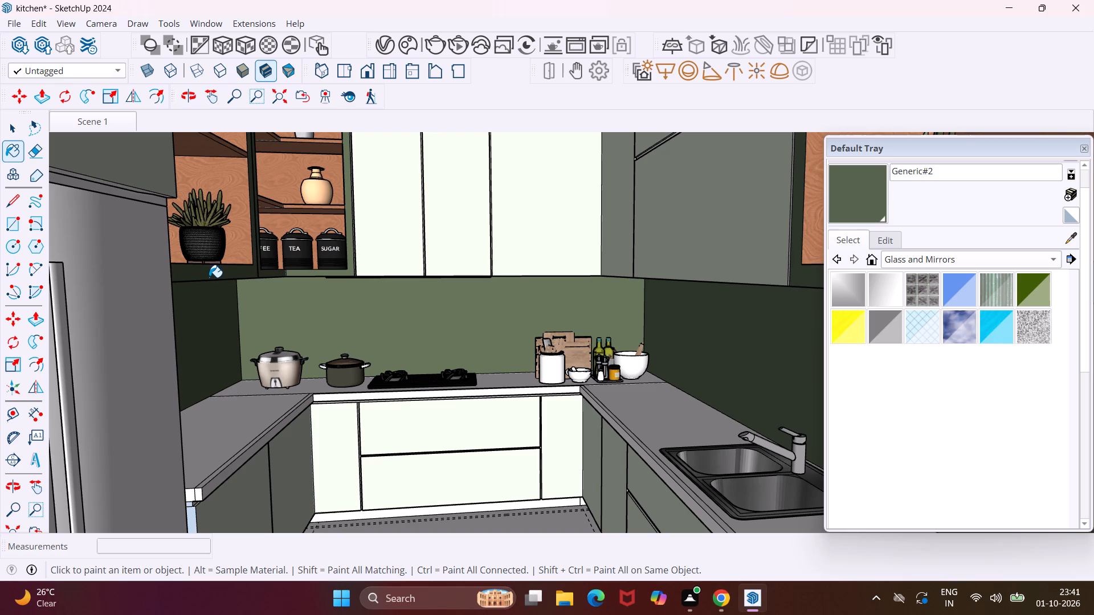
Paint the recessed strips beneath the countertop with Generic#2, along the refrigerator-side and hob cabinets including the small corner face.
scroll(209, 277, "down", 6)
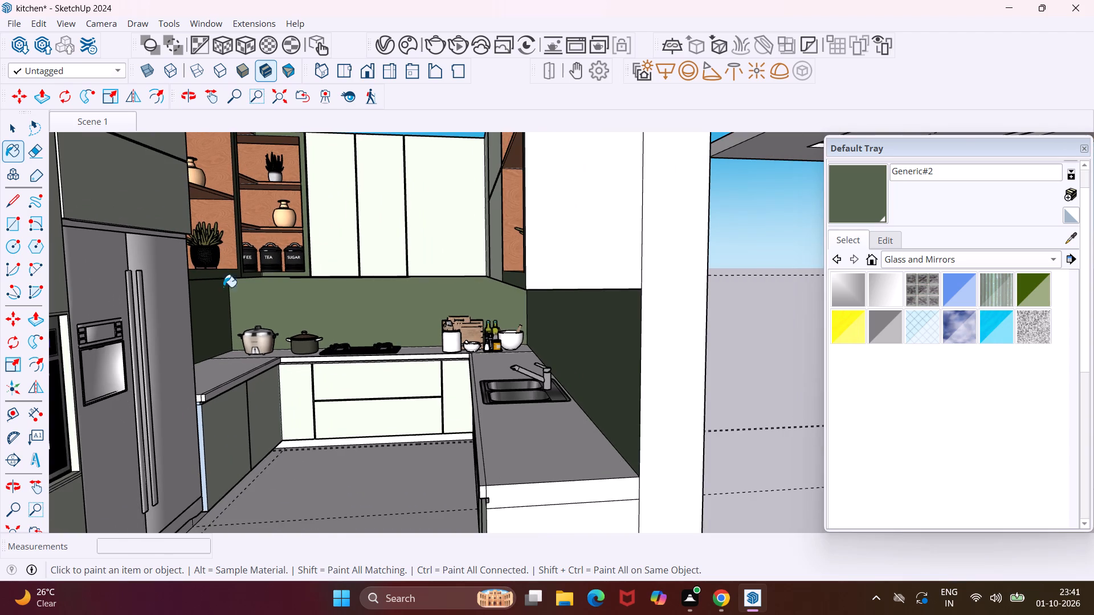
scroll(198, 423, "up", 15)
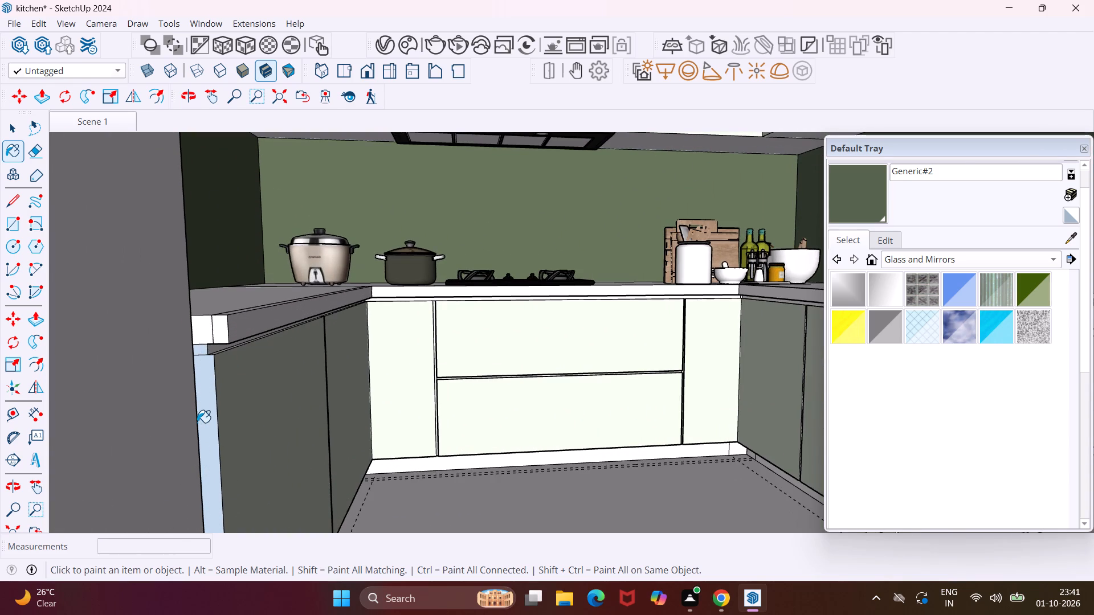
middle_click_drag(193, 418, 64, 386)
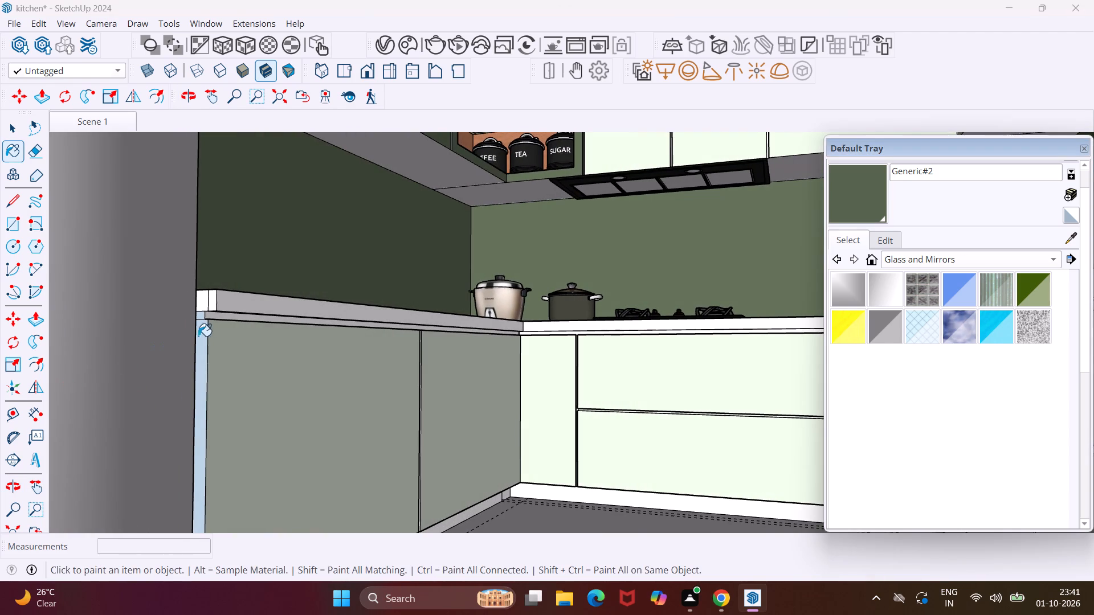
scroll(212, 319, "up", 11)
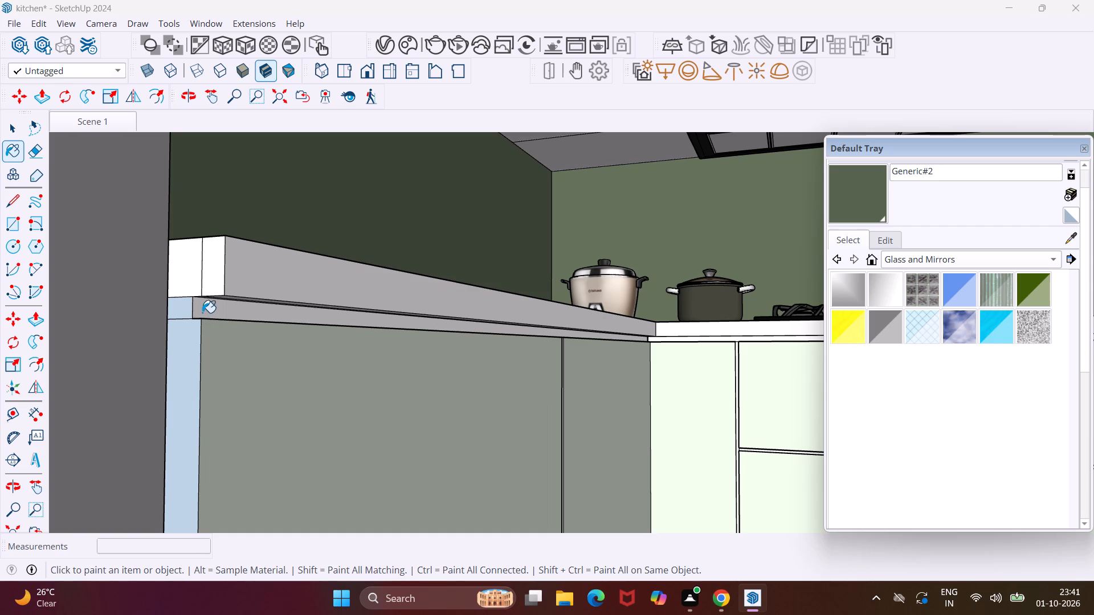
left_click(202, 313)
scroll(202, 313, "down", 2)
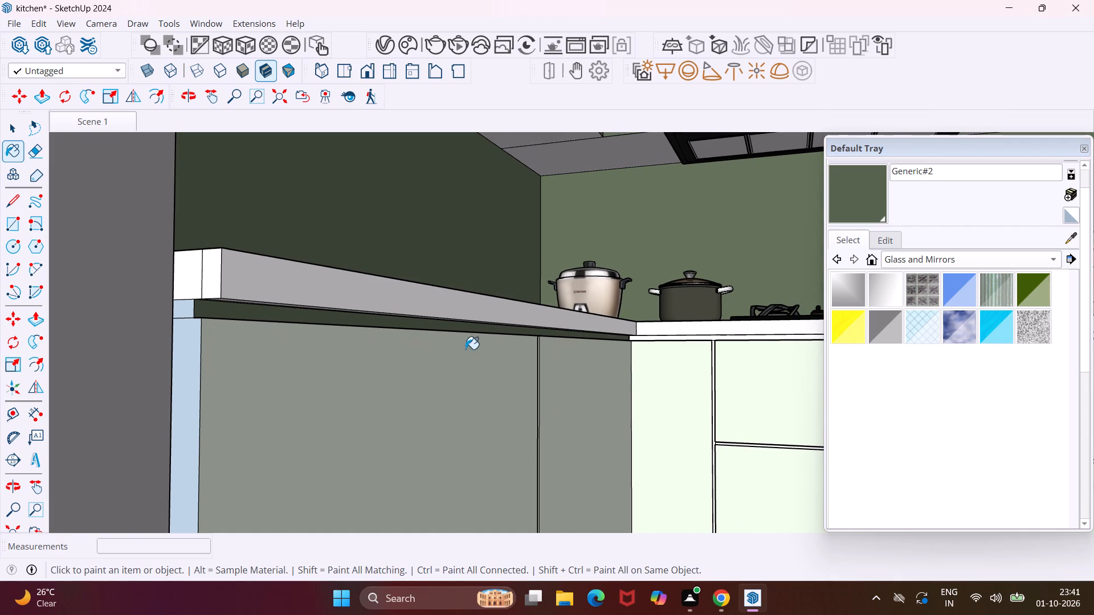
scroll(643, 345, "up", 12)
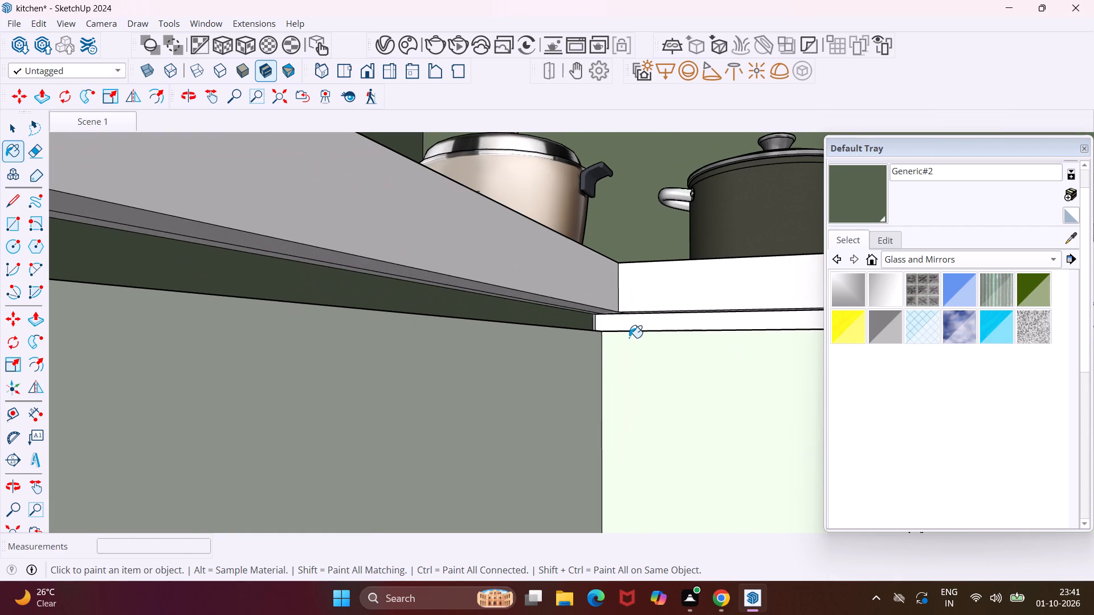
left_click(627, 325)
scroll(613, 325, "up", 9)
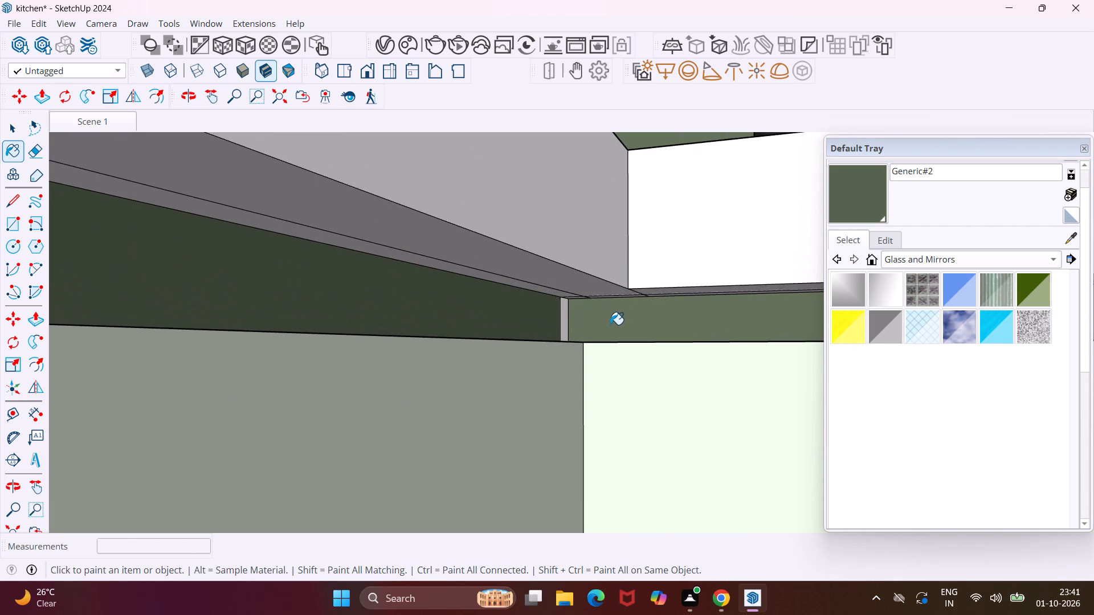
left_click(560, 319)
left_click(567, 320)
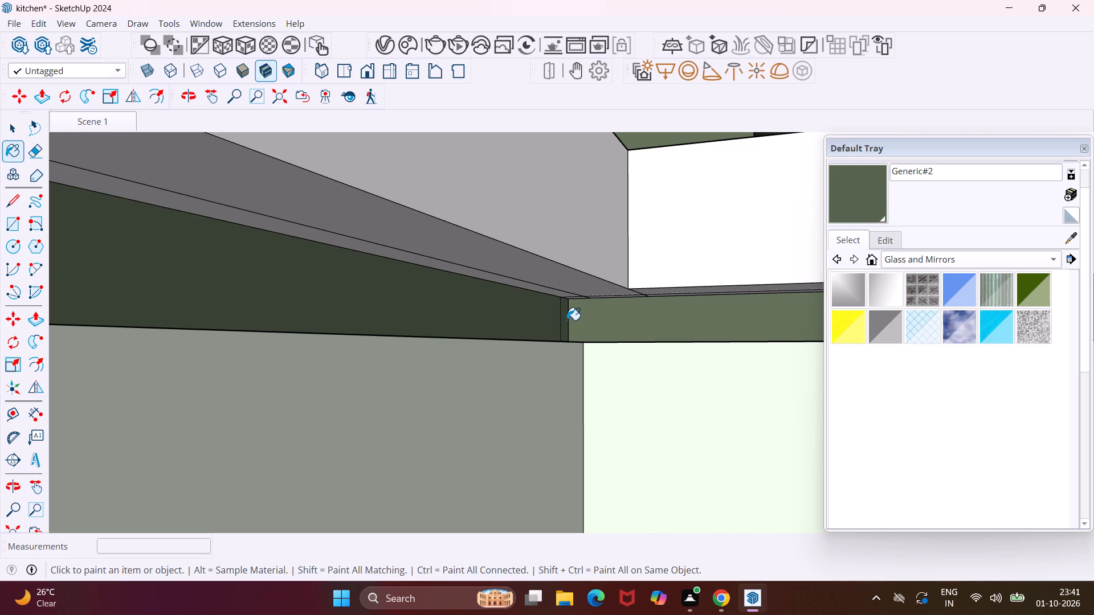
Paint the vertical gap between the corner cabinet door and the hob drawers with Generic#2, including both side faces.
scroll(541, 319, "down", 16)
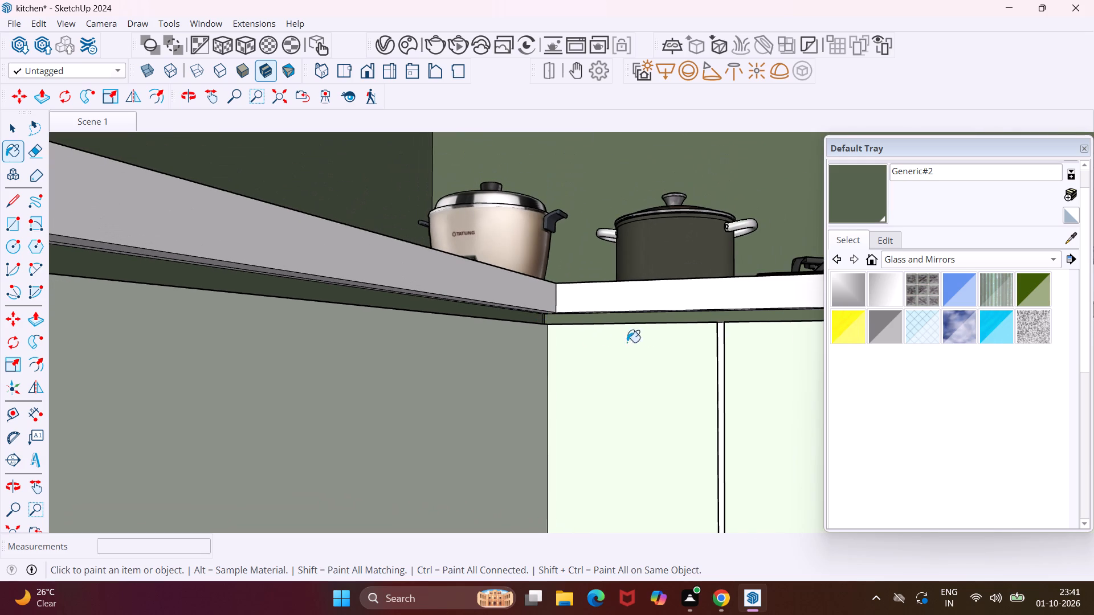
scroll(722, 341, "up", 12)
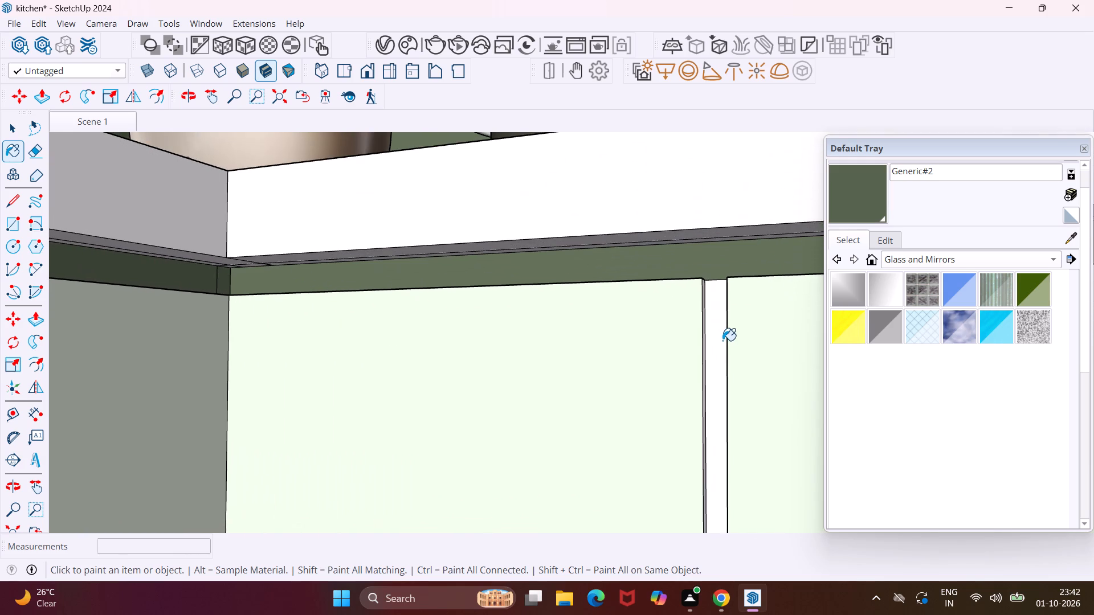
left_click(720, 340)
scroll(716, 336, "up", 6)
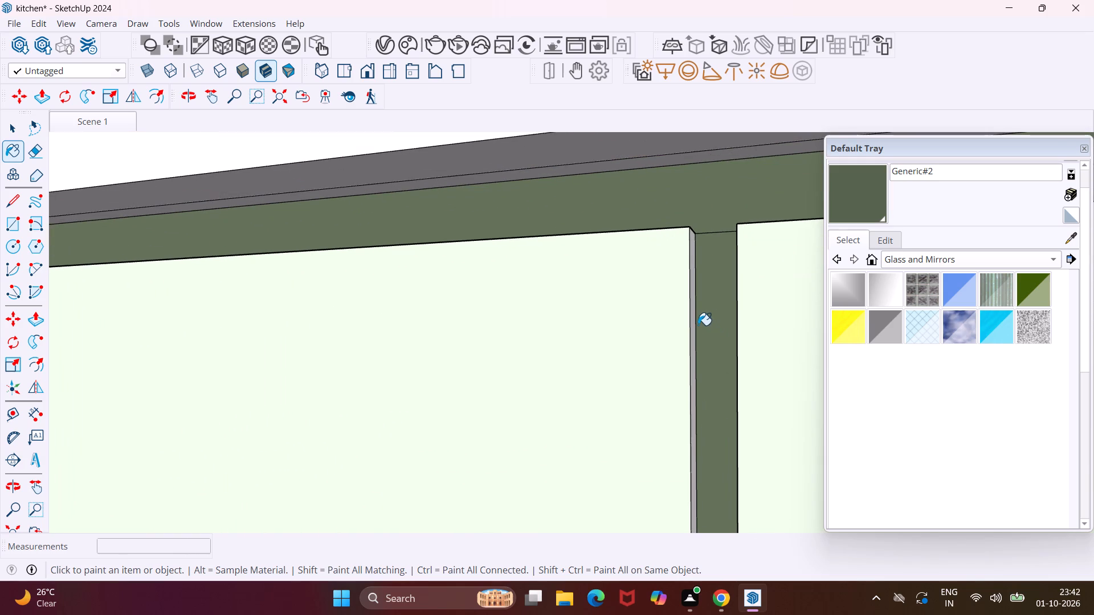
left_click(694, 324)
middle_click_drag(695, 323, 712, 327)
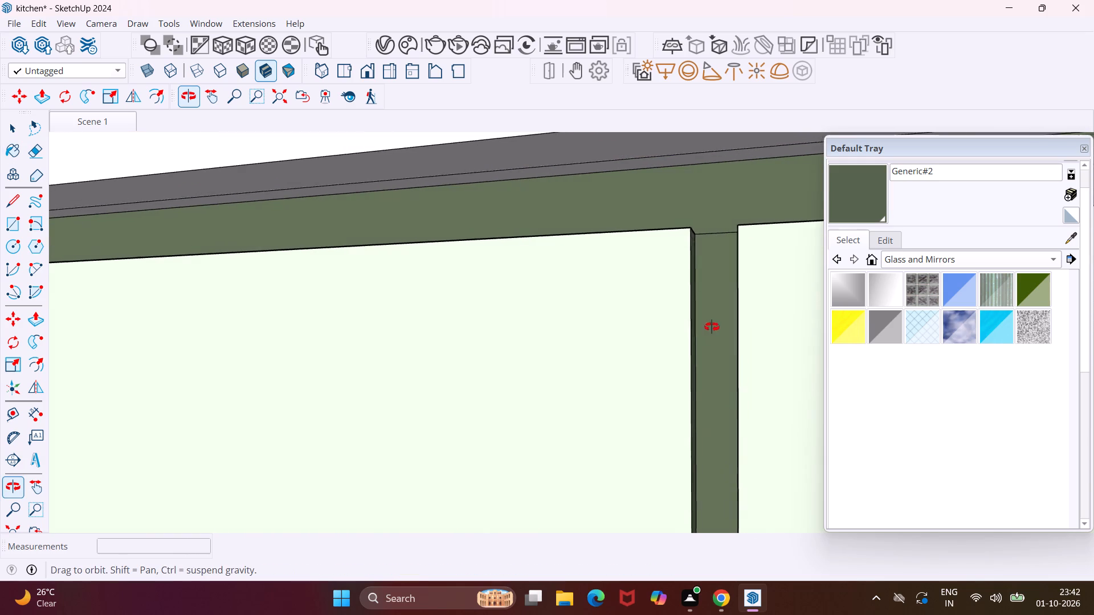
middle_click_drag(712, 327, 819, 368)
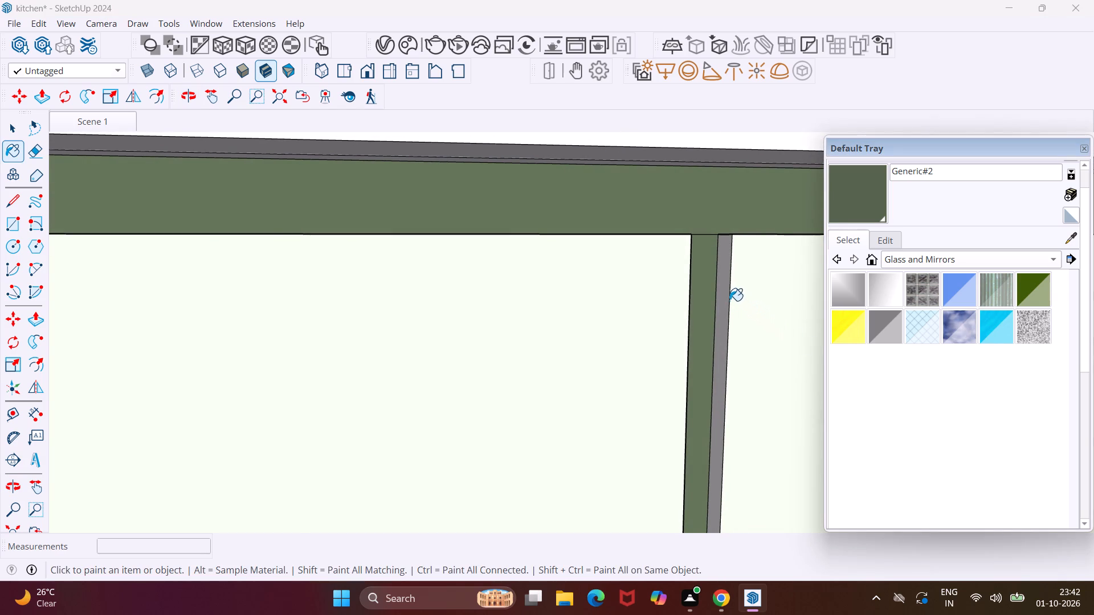
scroll(729, 301, "up", 7)
left_click(726, 290)
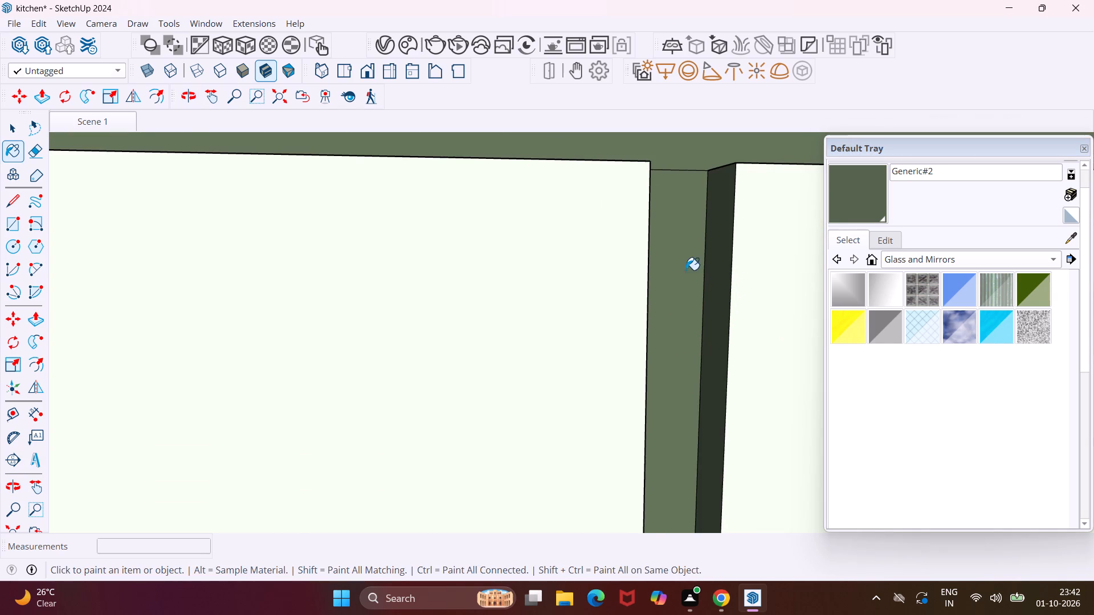
Paint the top edges of the corner cabinet door and the adjacent upper drawer with Generic#2.
scroll(685, 270, "down", 7)
middle_click_drag(722, 222, 742, 282)
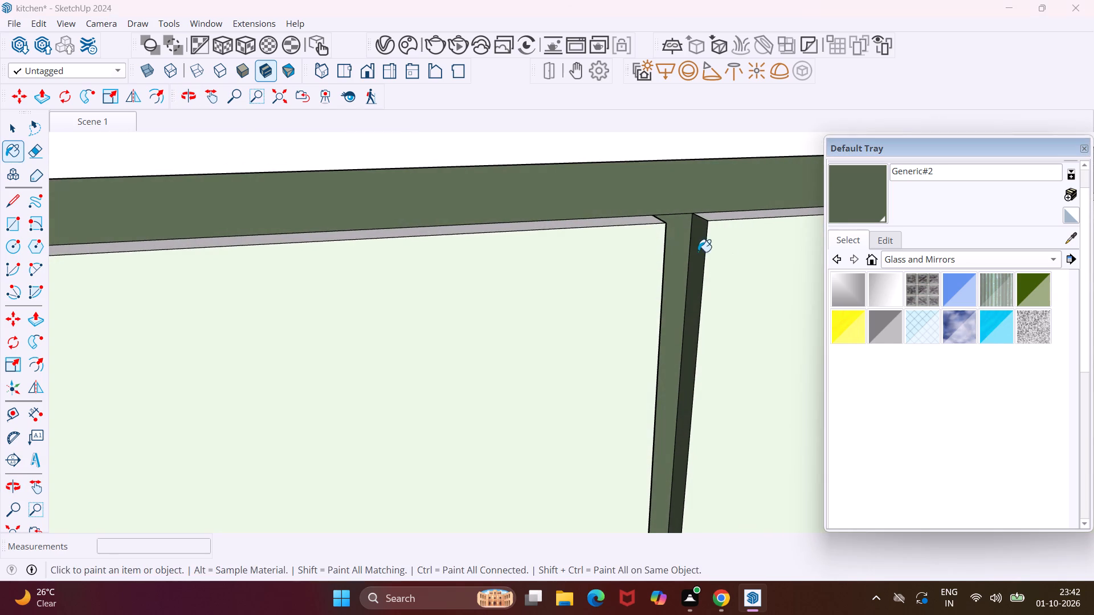
scroll(637, 227, "up", 4)
left_click(633, 218)
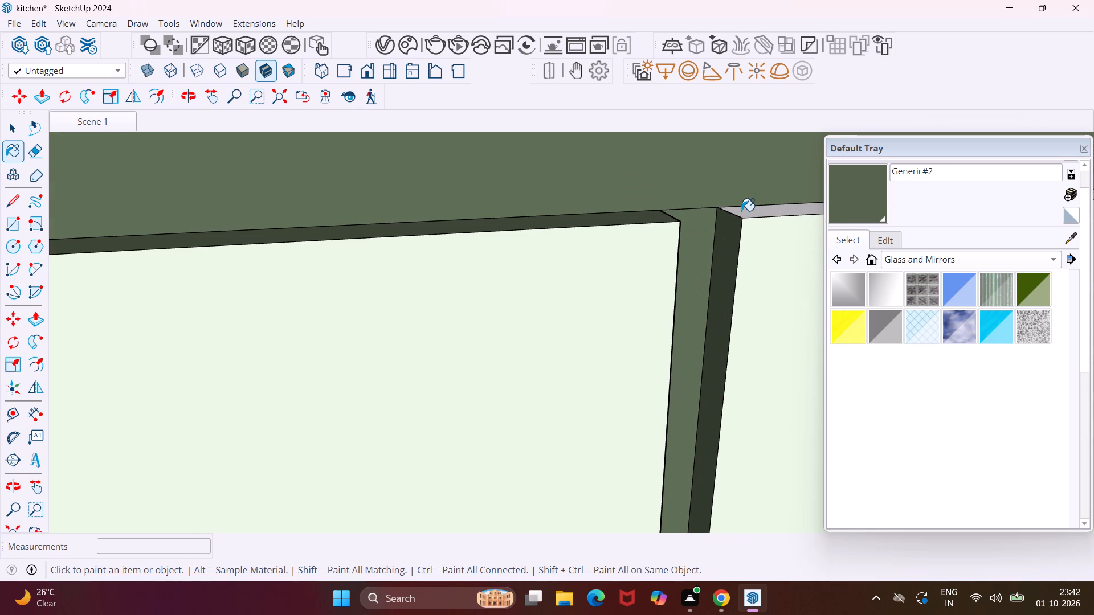
left_click(749, 212)
scroll(565, 204, "down", 6)
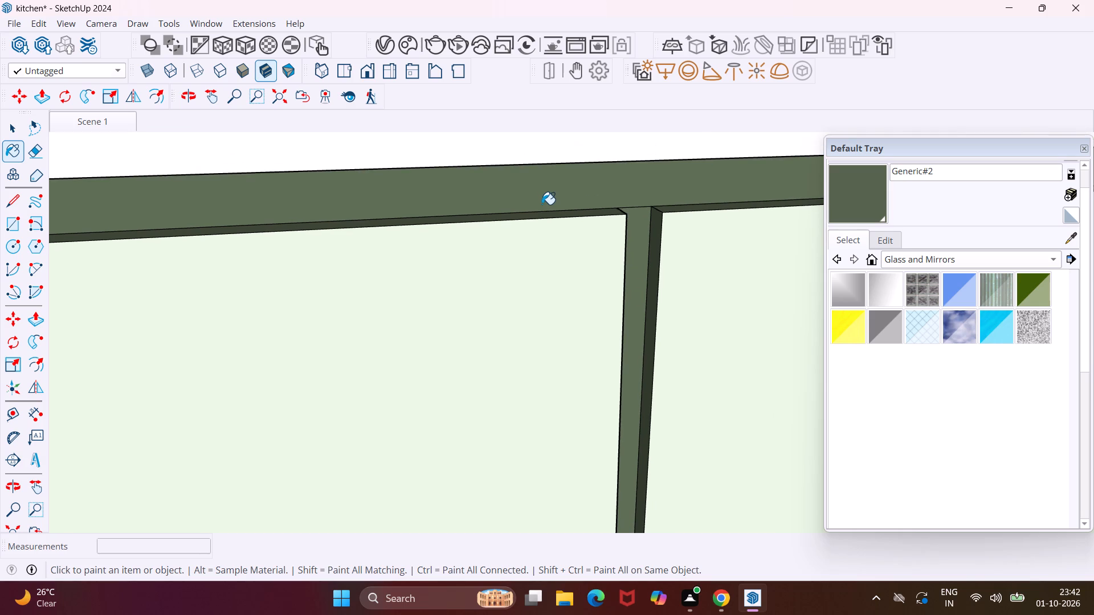
Paint the narrow top edge of the refrigerator-side base cabinet front with Generic#2.
middle_click_drag(540, 204, 428, 162)
scroll(407, 166, "down", 5)
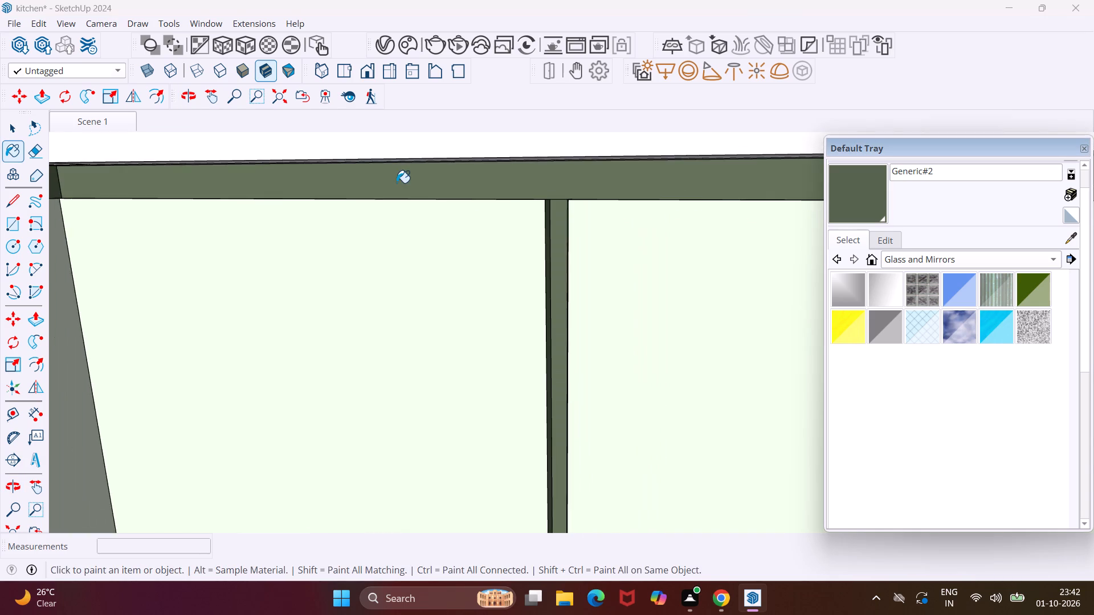
scroll(396, 184, "down", 4)
middle_click_drag(464, 220, 560, 239)
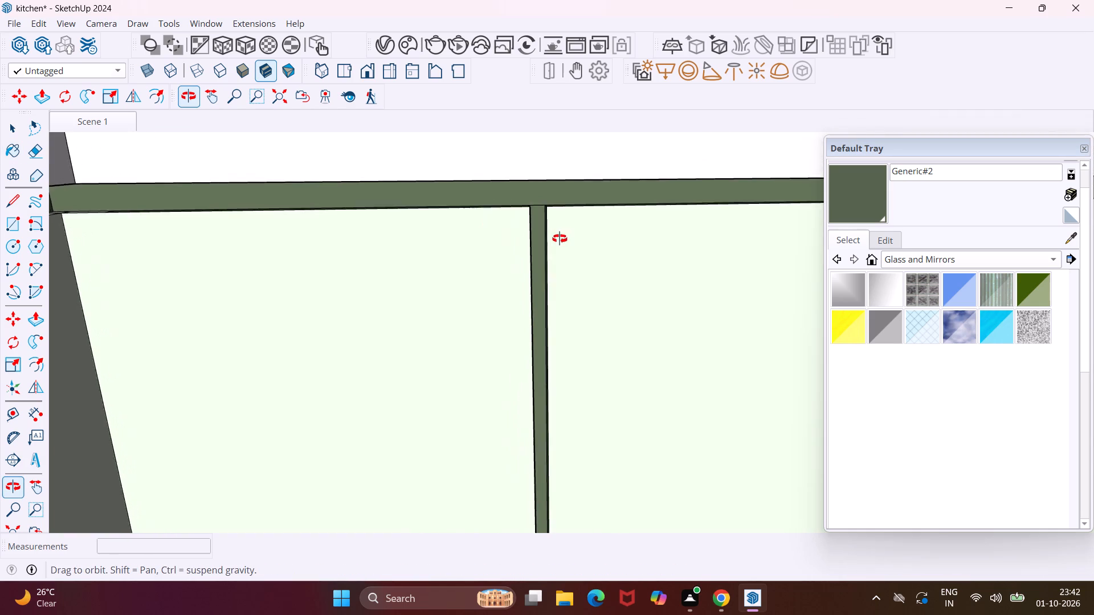
middle_click_drag(560, 239, 574, 245)
scroll(543, 245, "down", 6)
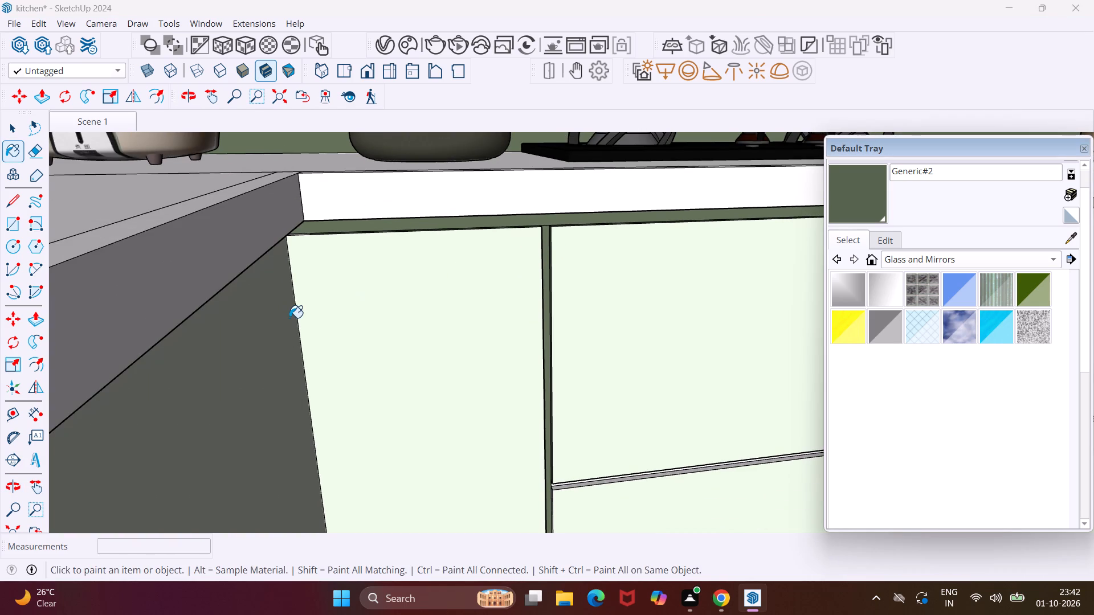
middle_click_drag(289, 318, 218, 300)
scroll(196, 263, "up", 9)
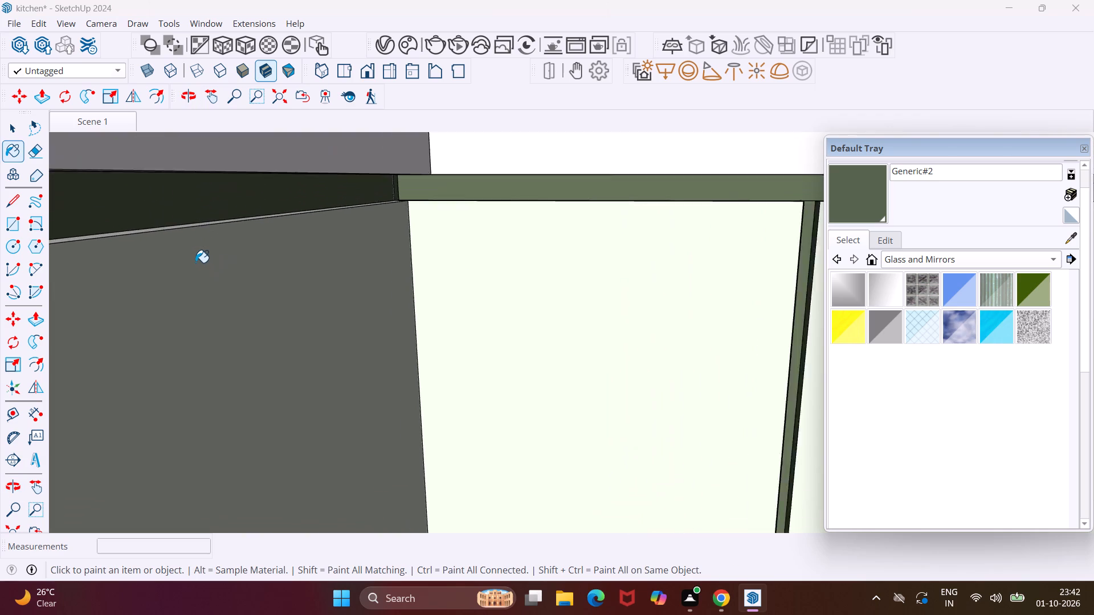
scroll(195, 263, "up", 4)
left_click(217, 213)
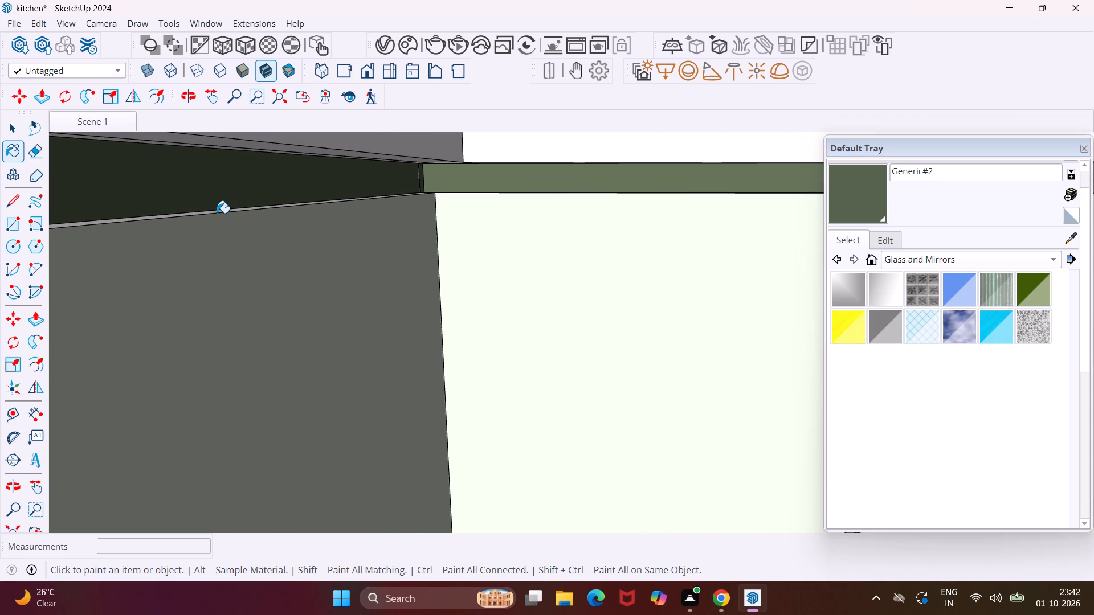
scroll(232, 210, "up", 9)
middle_click_drag(232, 210, 252, 227)
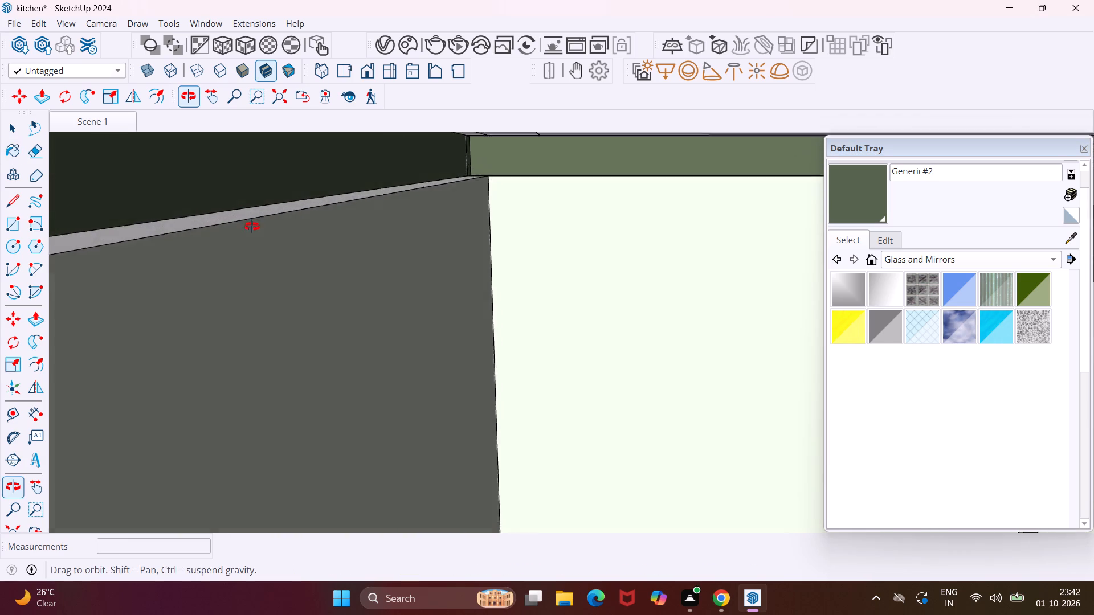
middle_click_drag(252, 227, 263, 243)
left_click(231, 239)
Paint the horizontal gap between the two hob drawers and its edge faces with Generic#2, plus the remaining lower side face of the vertical gap.
scroll(265, 215, "down", 5)
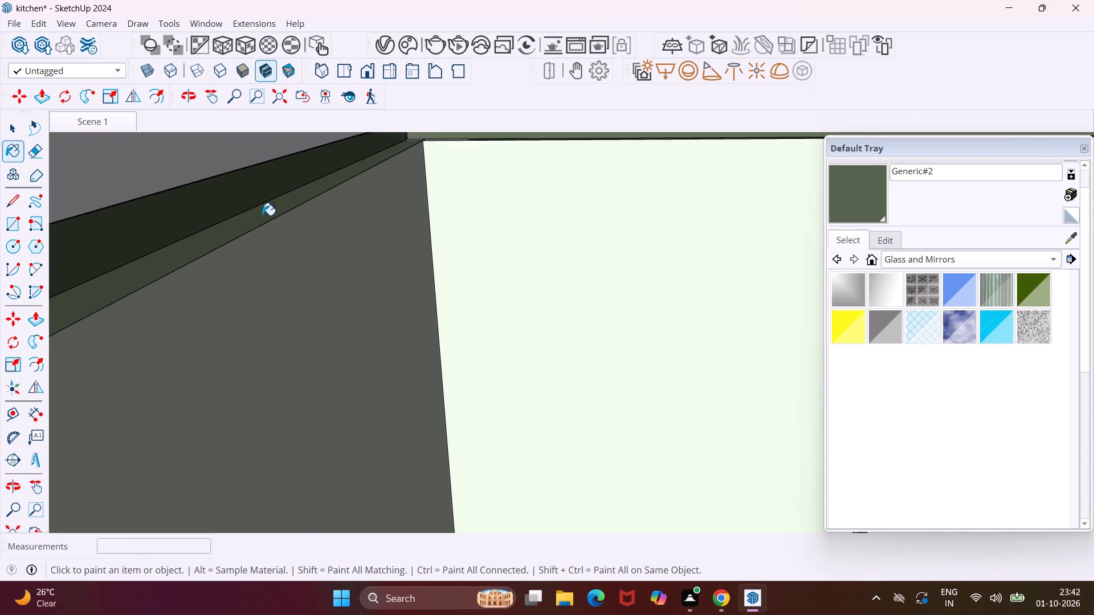
scroll(262, 215, "down", 14)
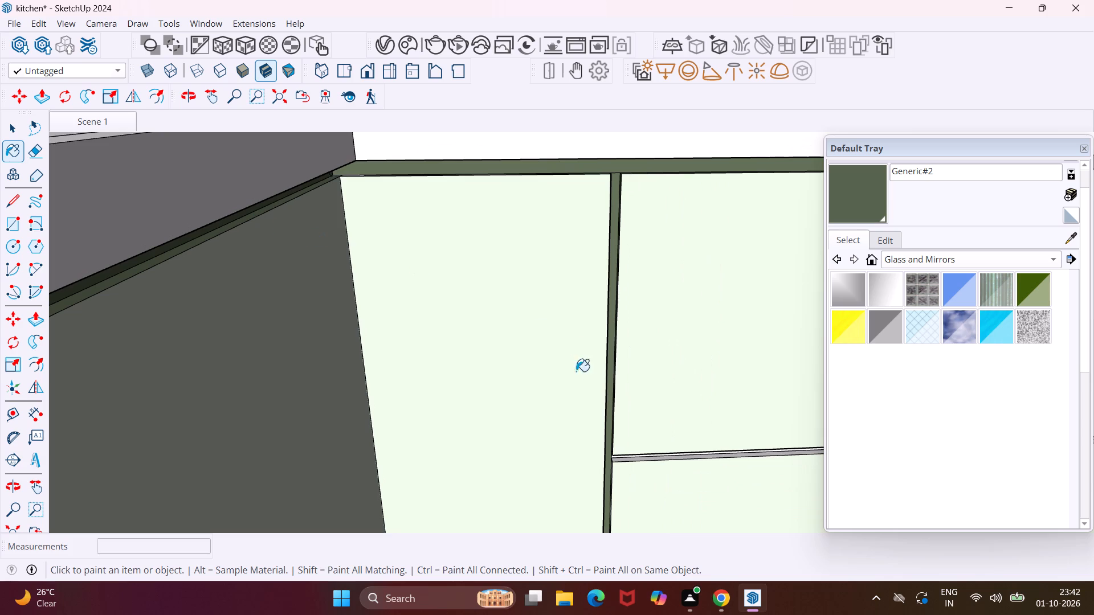
scroll(628, 461, "up", 10)
middle_click_drag(628, 461, 599, 392)
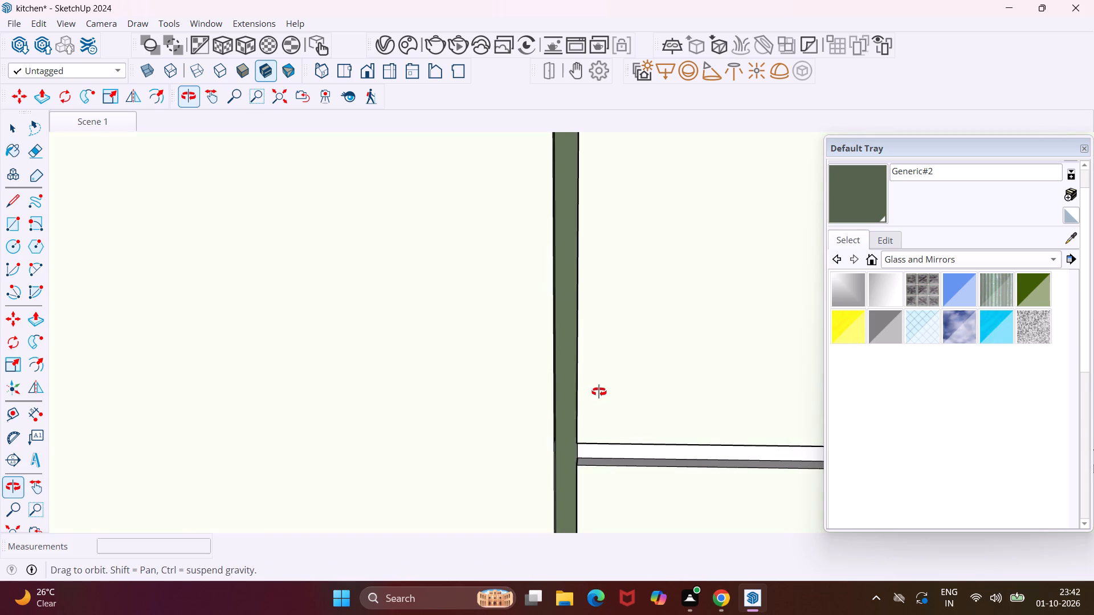
middle_click_drag(599, 392, 595, 382)
scroll(606, 457, "up", 3)
left_click(603, 449)
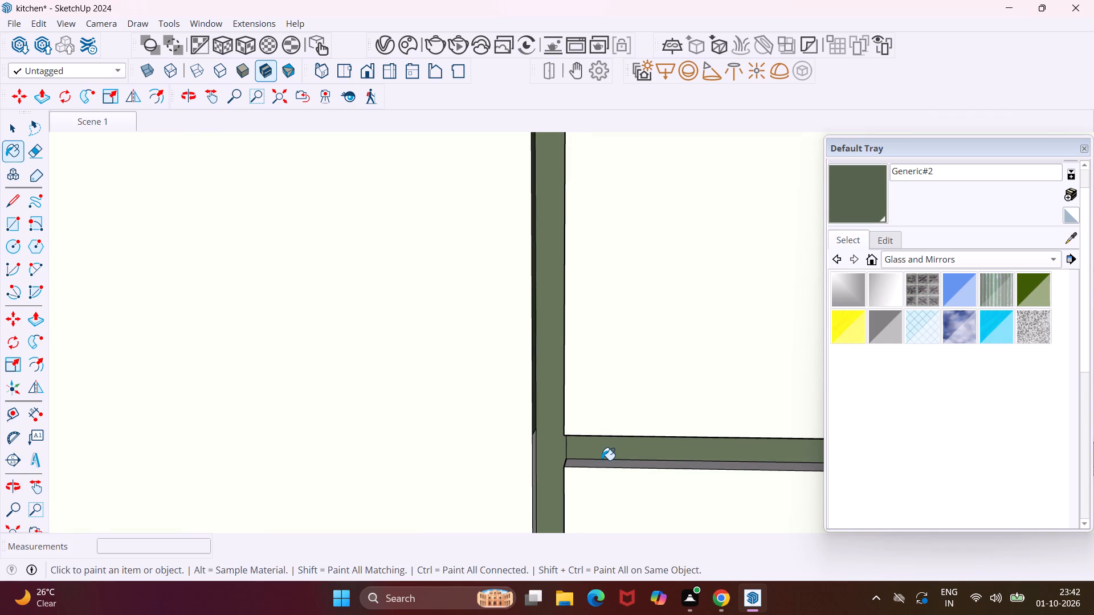
left_click(602, 466)
scroll(602, 462, "up", 1)
middle_click_drag(602, 461, 618, 329)
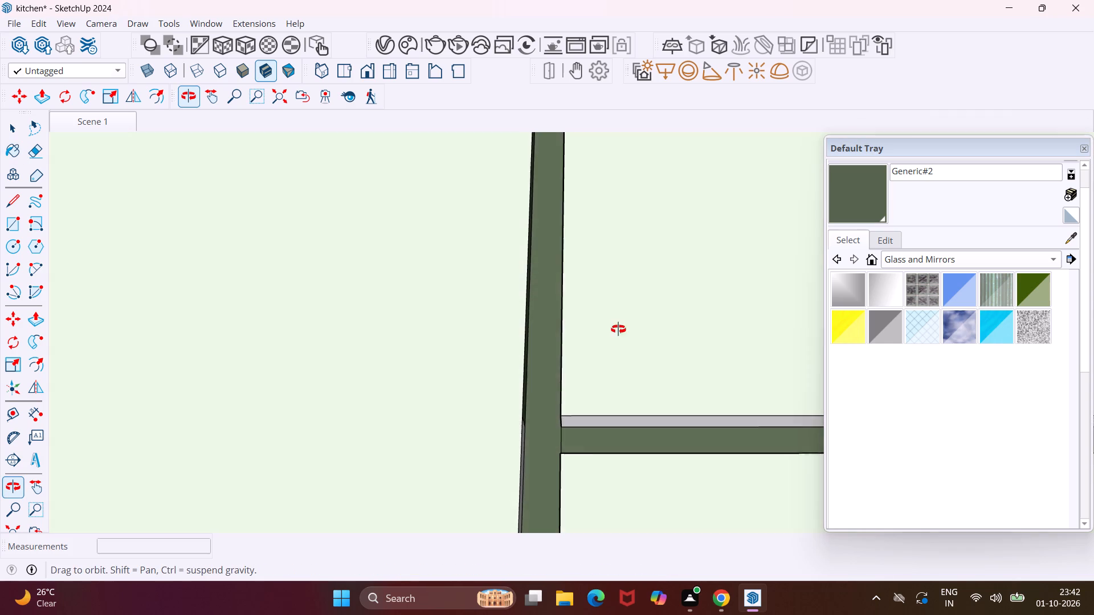
middle_click_drag(618, 329, 621, 322)
scroll(575, 426, "up", 3)
left_click(574, 422)
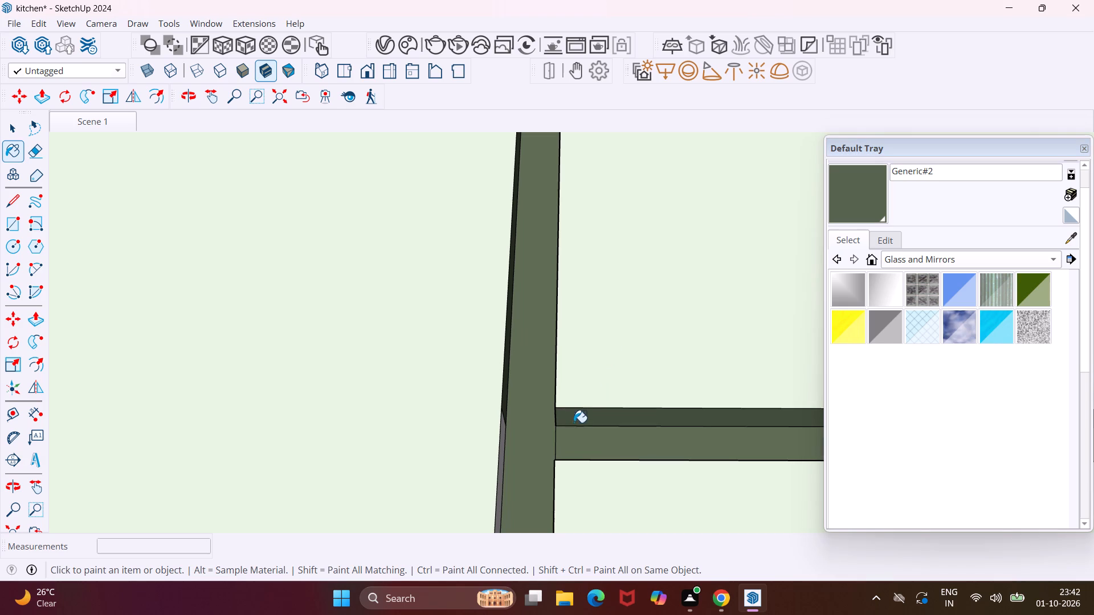
left_click(502, 471)
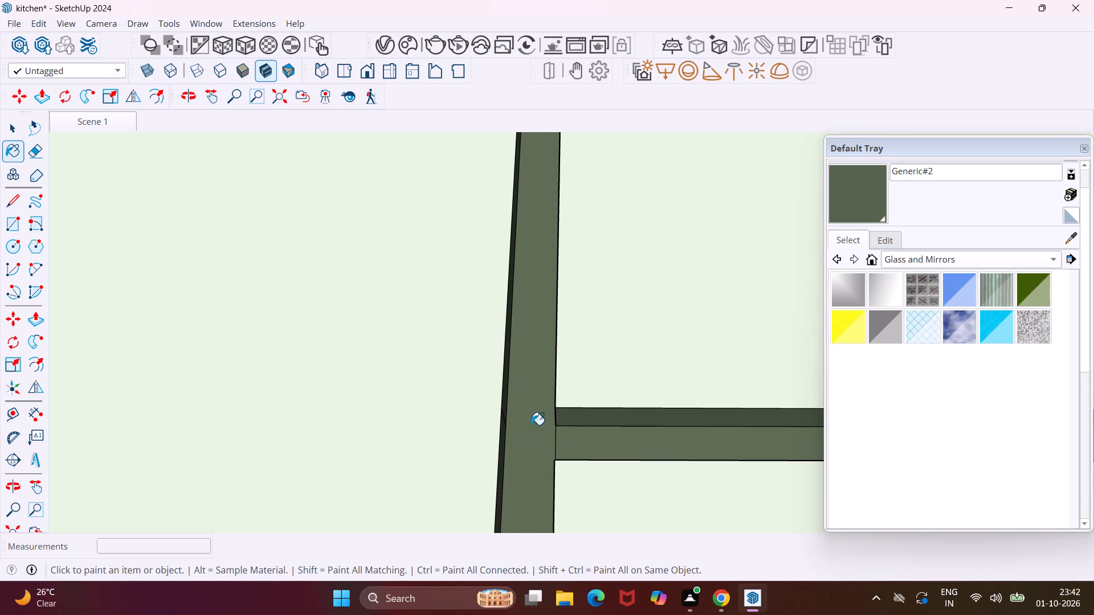
Paint the narrow countertop underside strip above the corner door and hob drawers with Generic#2, including the small pieces at the corner.
scroll(529, 419, "down", 18)
scroll(528, 419, "down", 5)
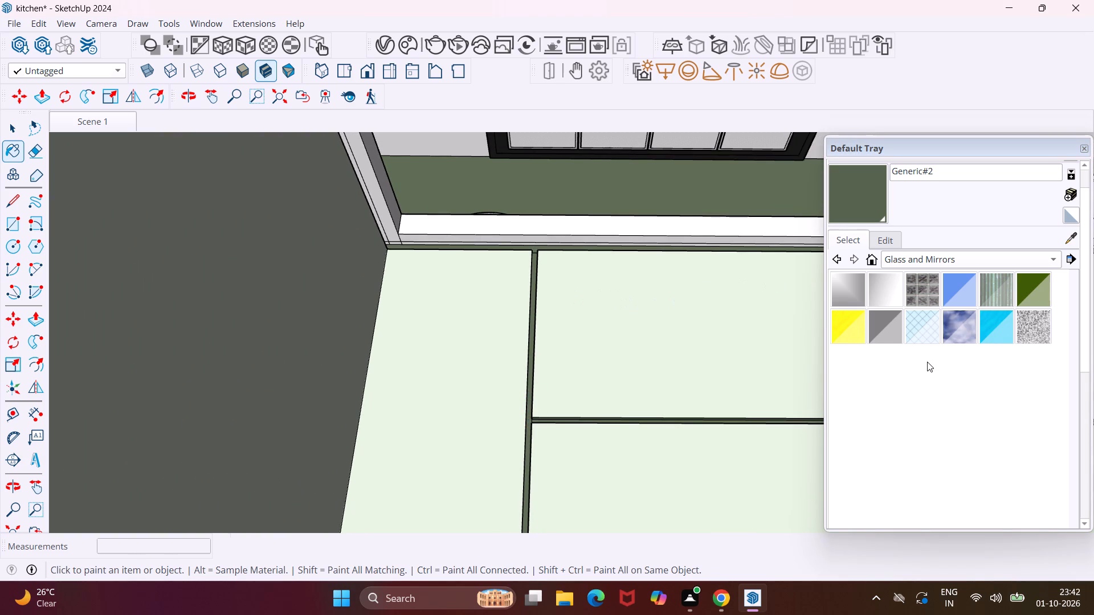
scroll(537, 245, "up", 8)
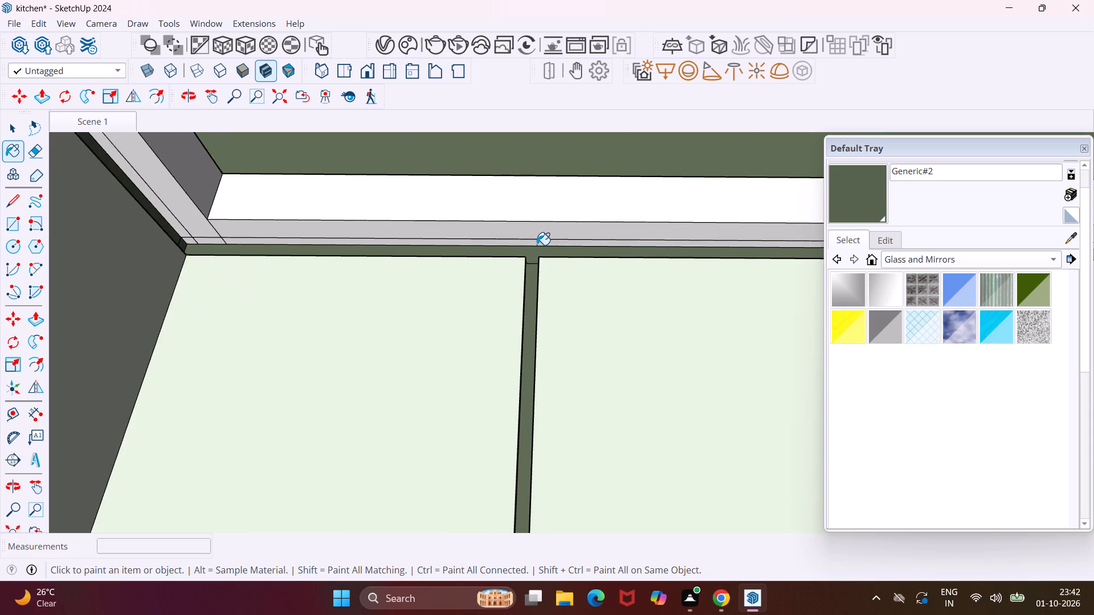
scroll(537, 245, "up", 3)
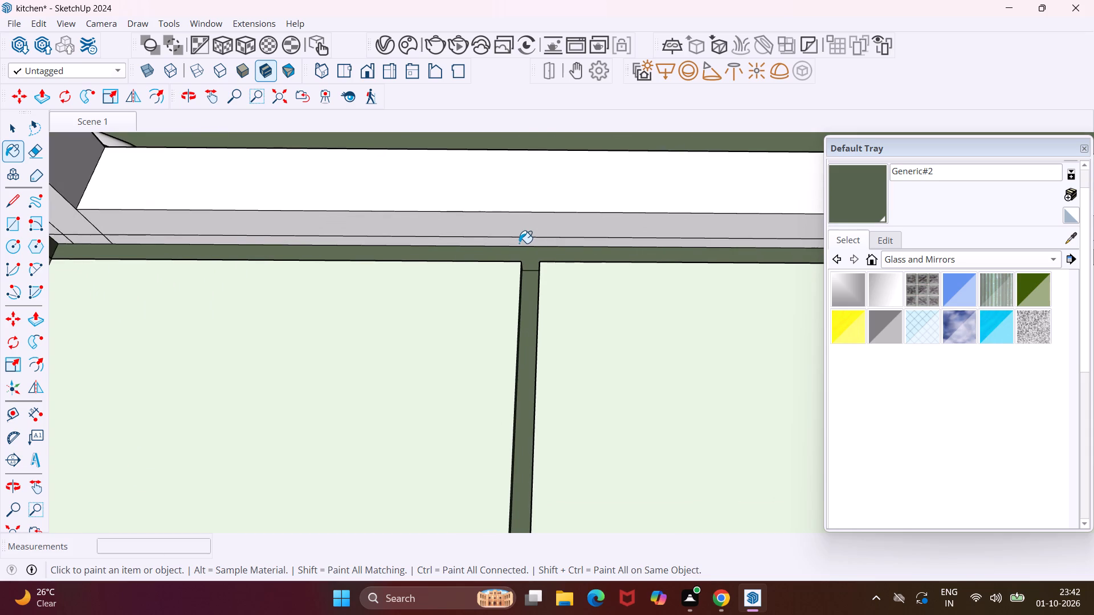
left_click(519, 243)
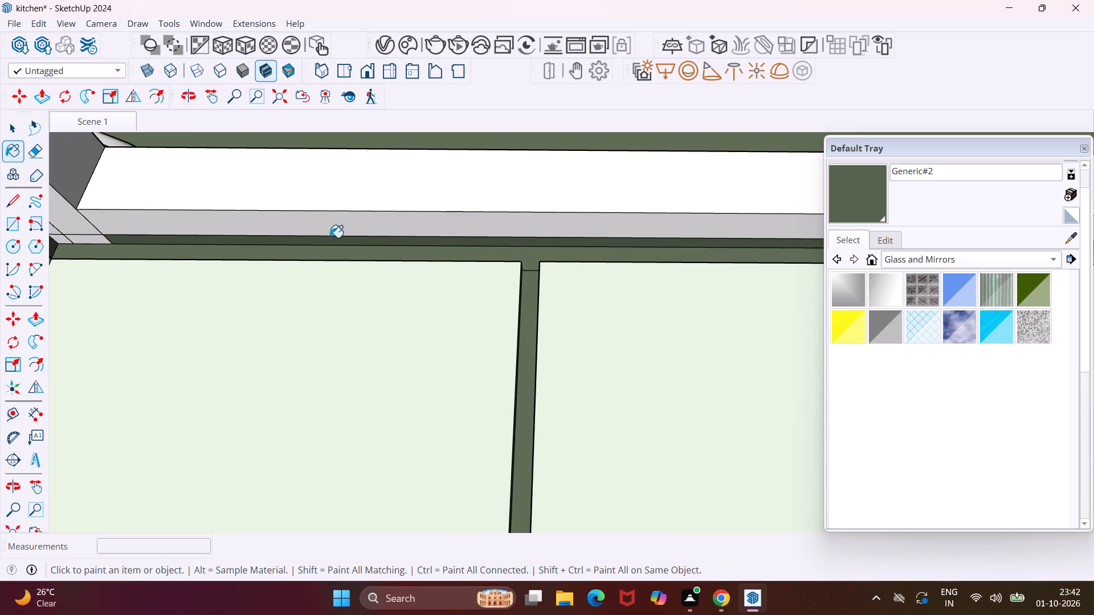
left_click(88, 243)
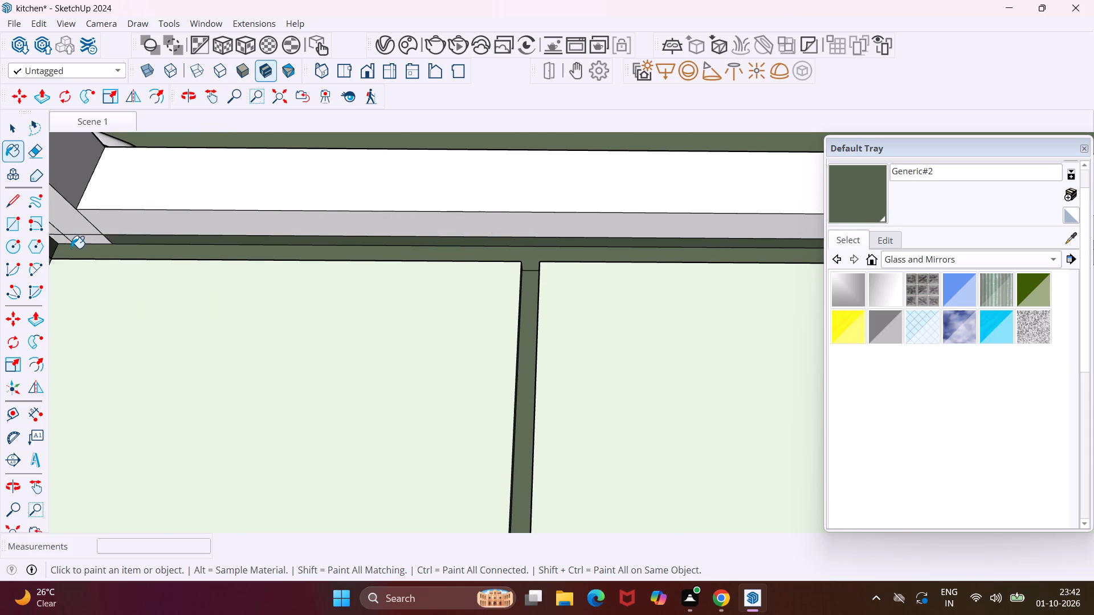
left_click(64, 243)
scroll(82, 244, "up", 3)
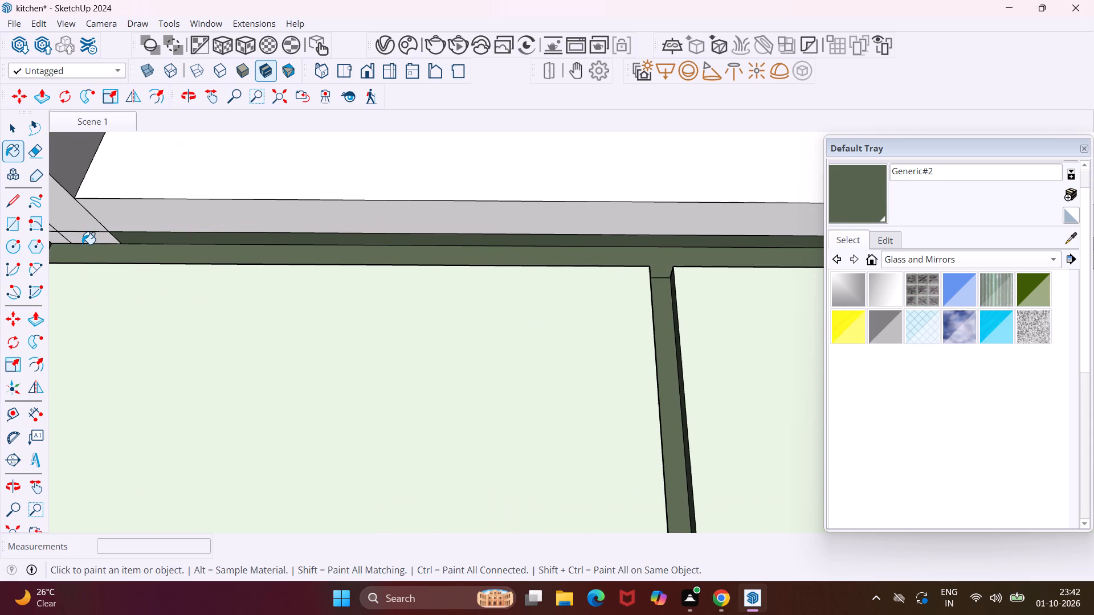
left_click(88, 236)
left_click(60, 240)
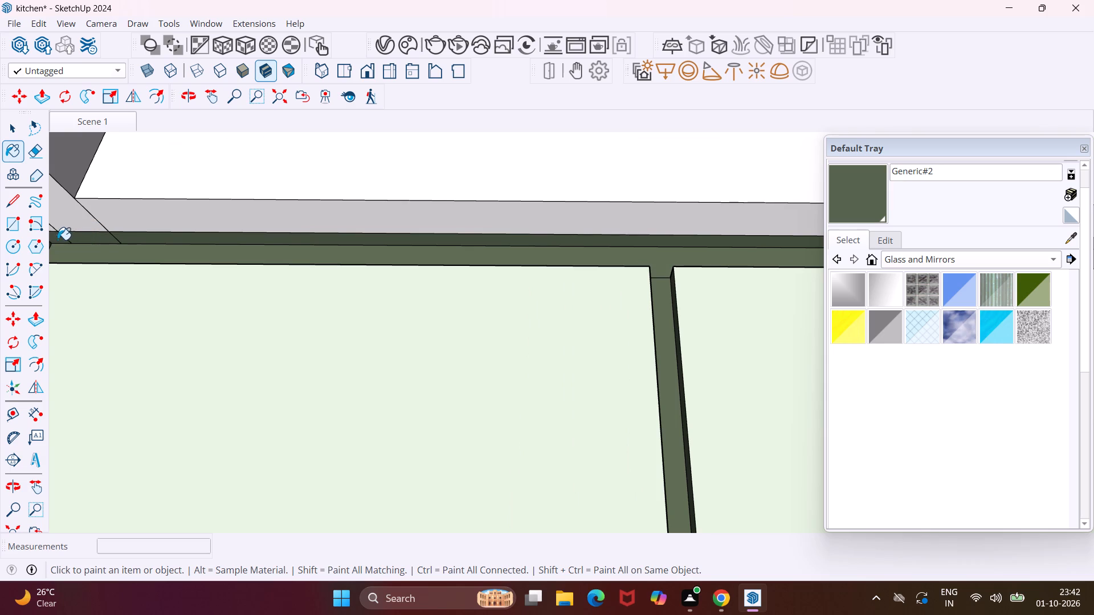
Paint the vertical gap between the hob drawers and the door at their far end with Generic#2, including both upper side faces.
scroll(63, 243, "down", 4)
scroll(342, 262, "down", 9)
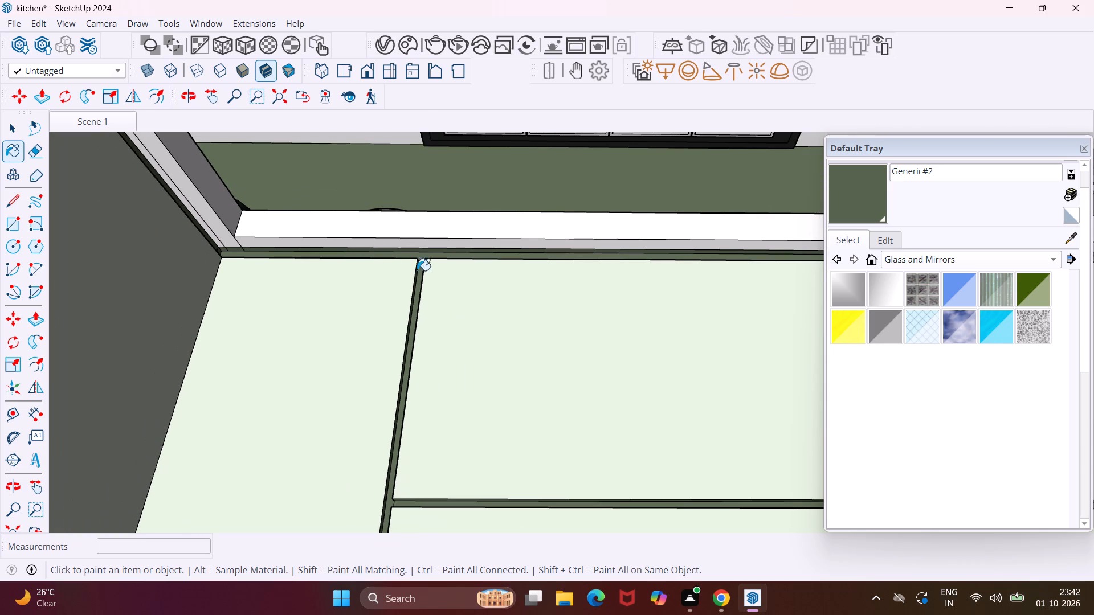
middle_click_drag(488, 240, 358, 307)
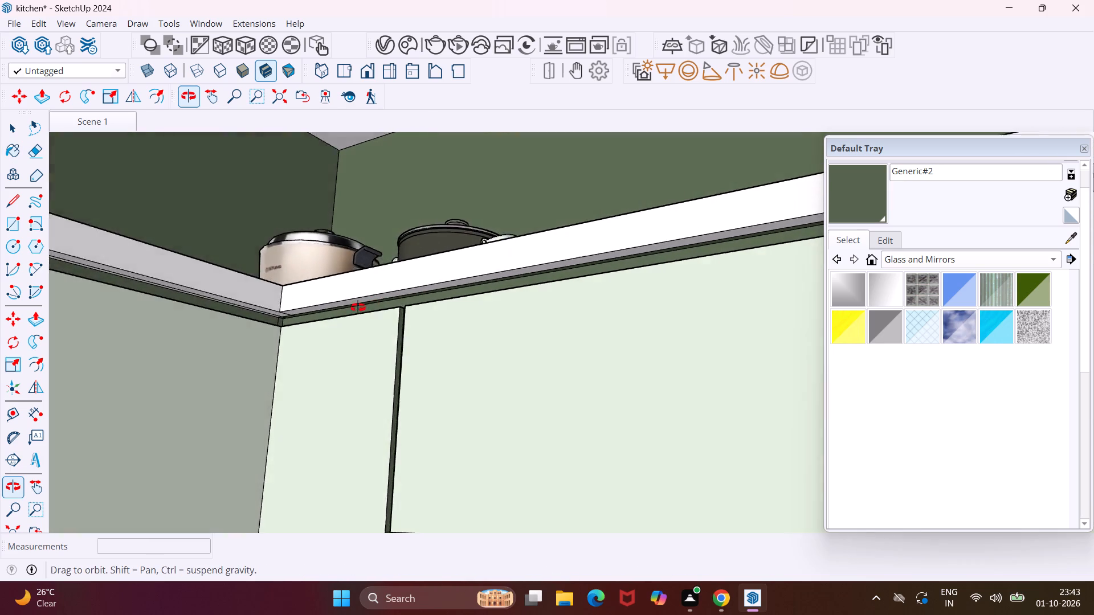
middle_click_drag(358, 307, 387, 430)
scroll(215, 383, "down", 5)
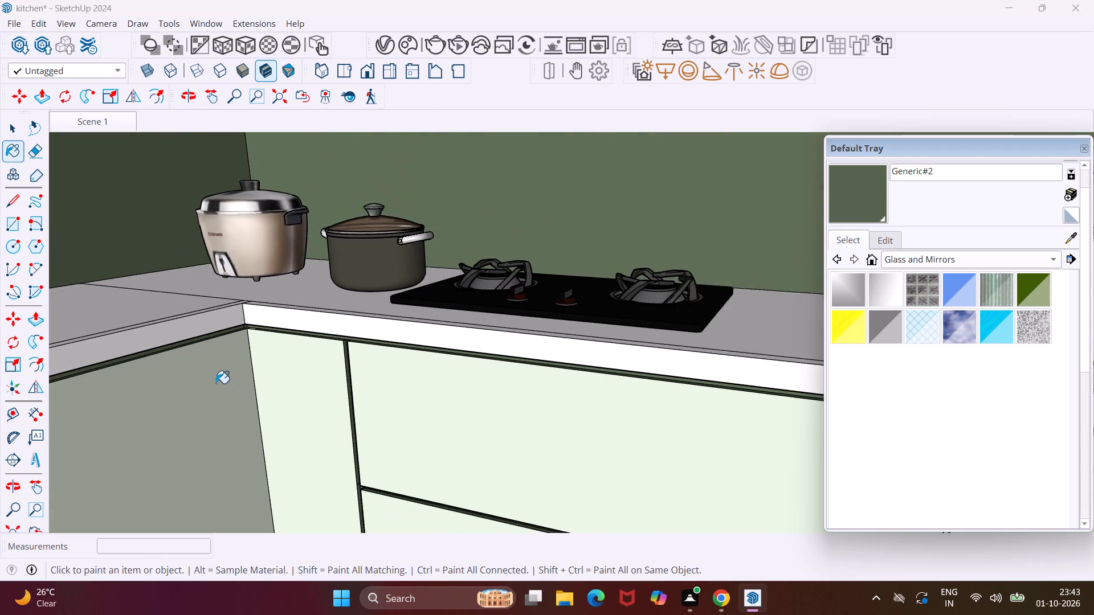
scroll(169, 392, "down", 5)
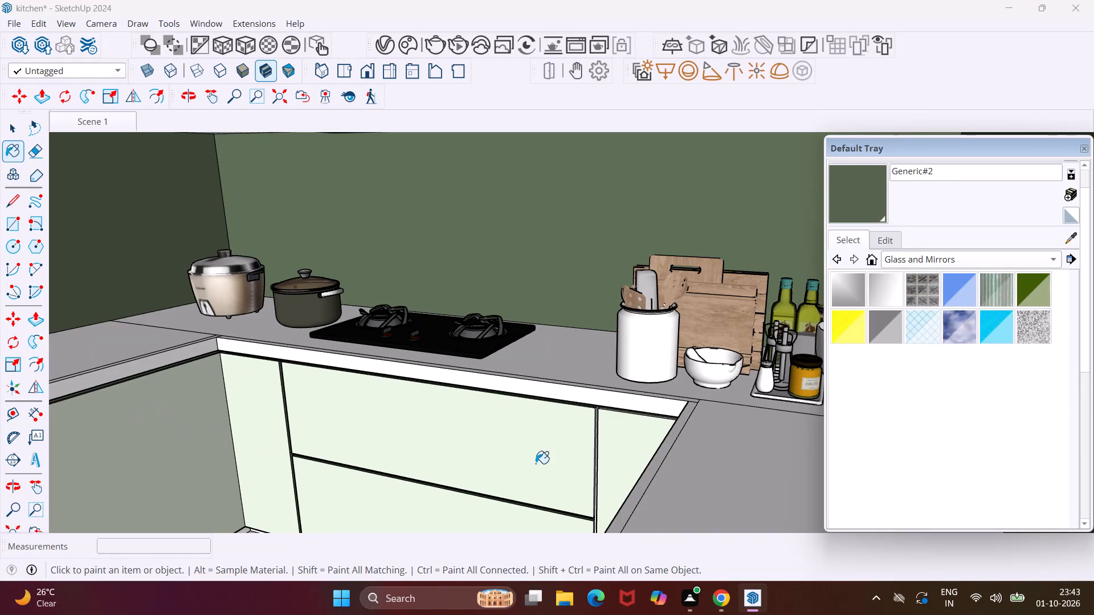
scroll(590, 495, "up", 13)
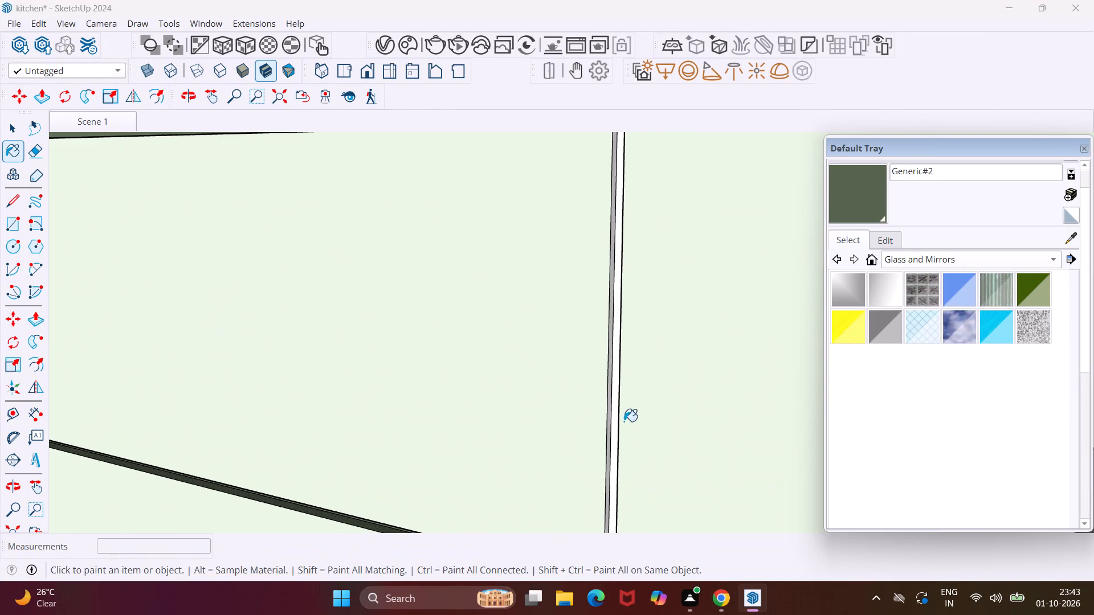
left_click(612, 405)
scroll(612, 405, "up", 3)
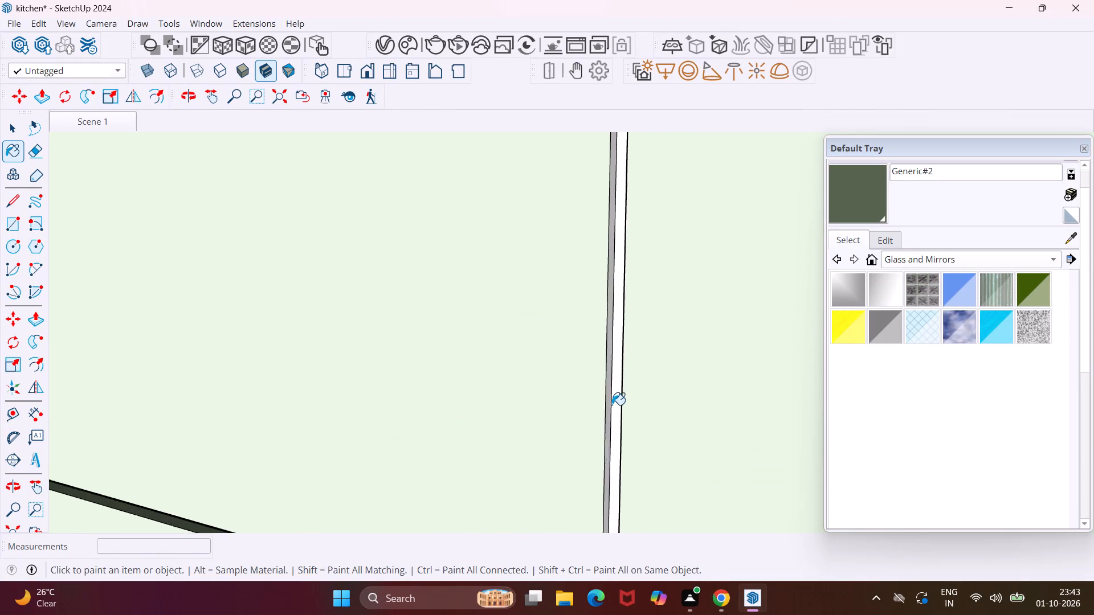
scroll(612, 405, "up", 3)
left_click(609, 403)
left_click(619, 405)
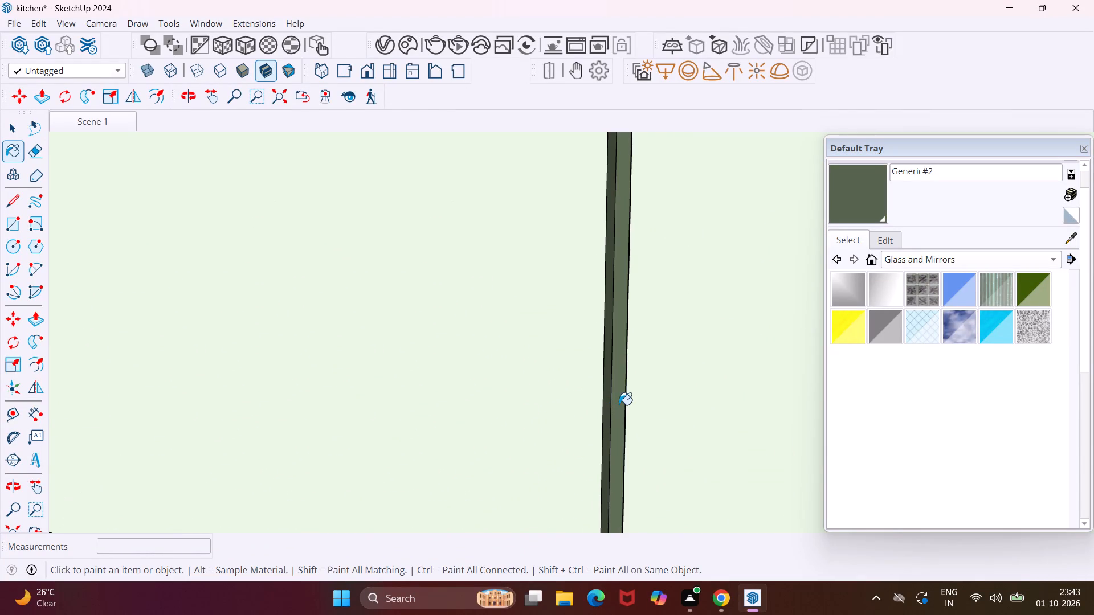
middle_click_drag(624, 405, 837, 449)
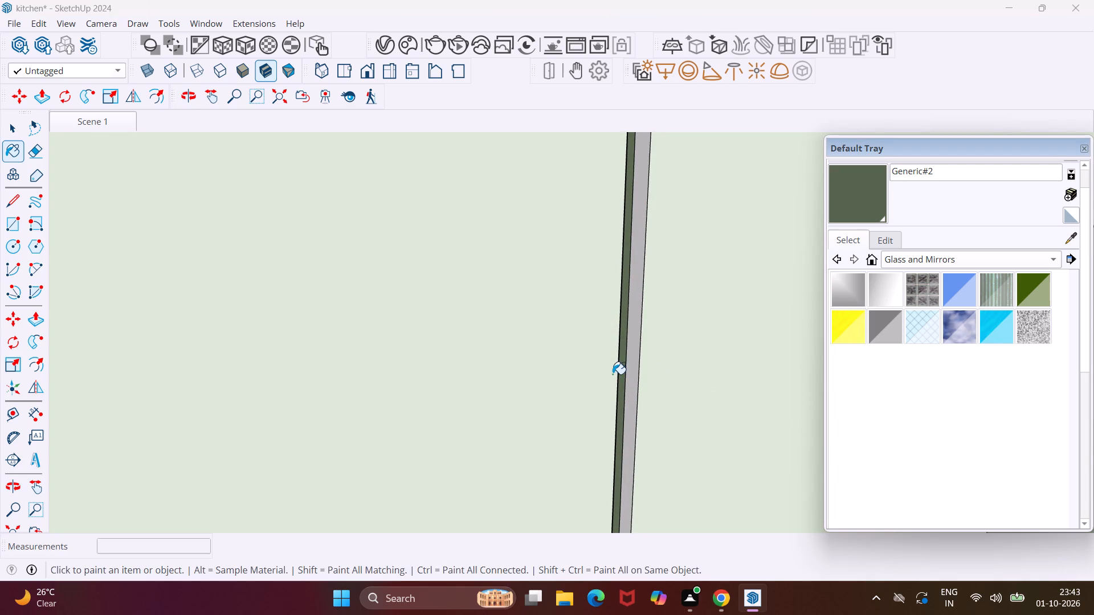
scroll(613, 374, "up", 3)
left_click(638, 367)
scroll(619, 350, "down", 5)
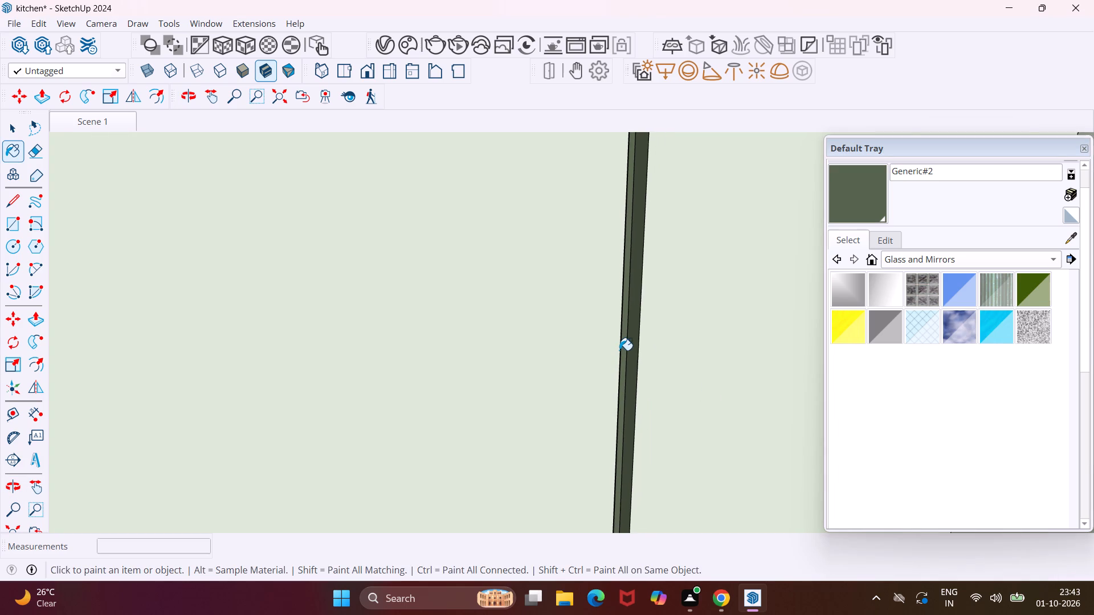
Paint the remaining lower side faces of the vertical gap beside the lower hob drawer with Generic#2.
scroll(619, 350, "down", 10)
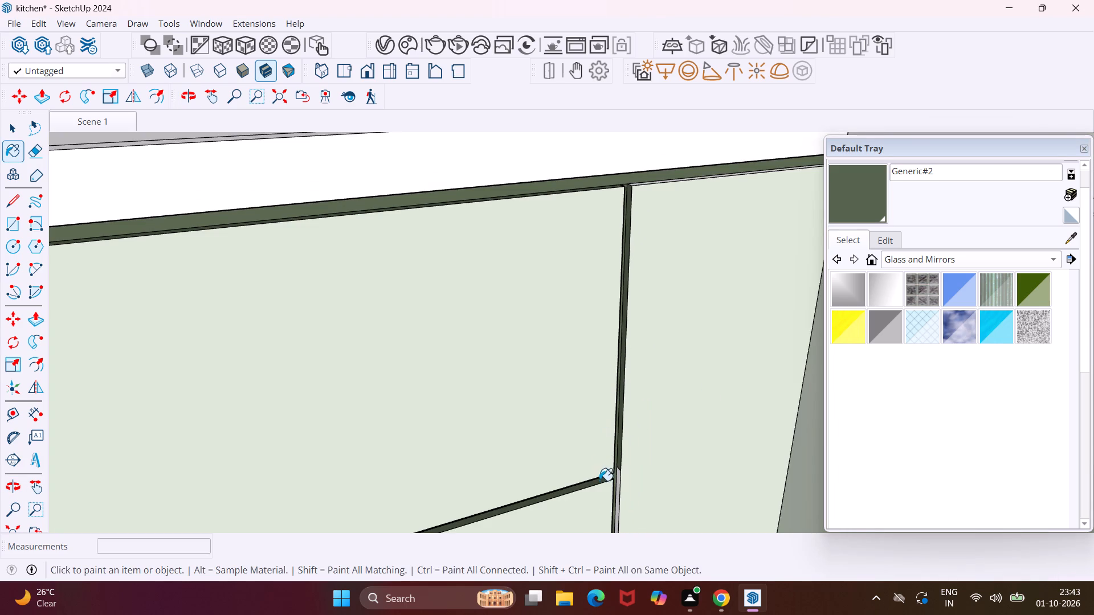
scroll(612, 501, "up", 14)
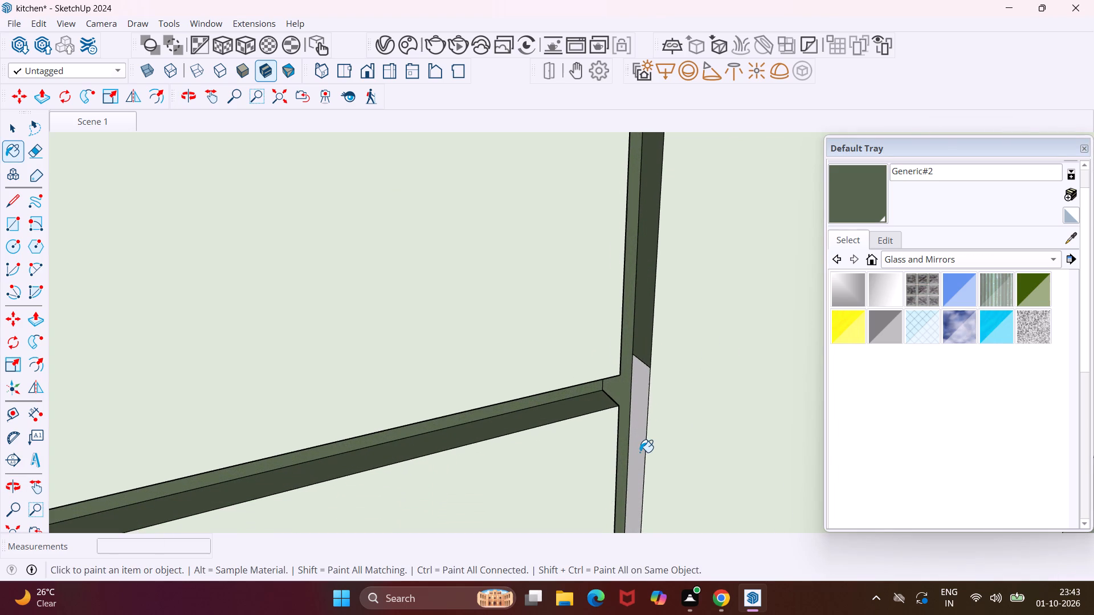
left_click(642, 442)
middle_click_drag(620, 436, 474, 408)
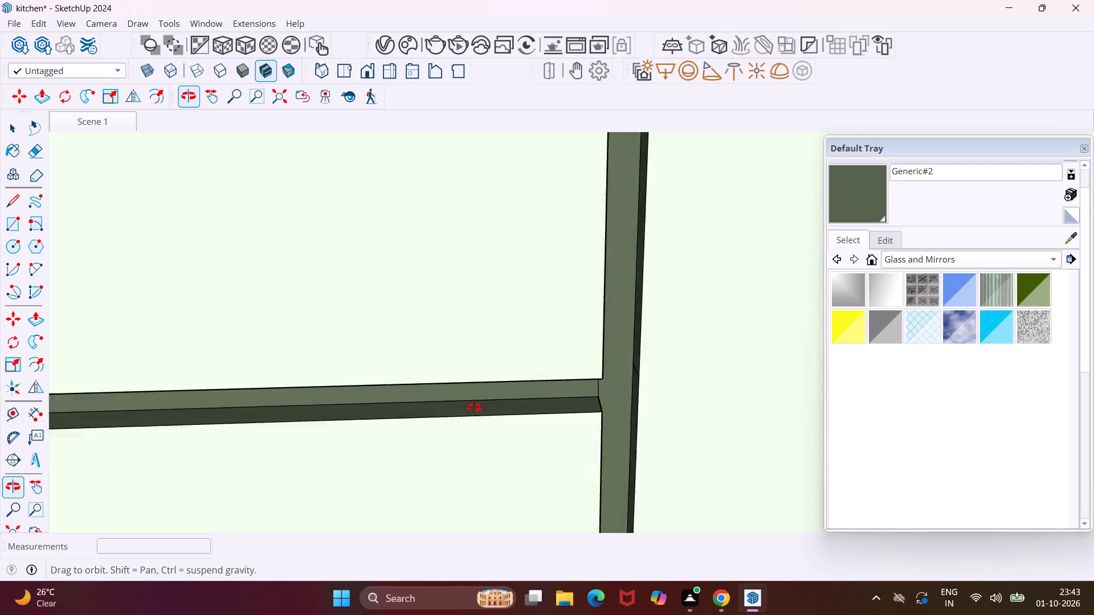
middle_click_drag(474, 408, 403, 401)
left_click(579, 440)
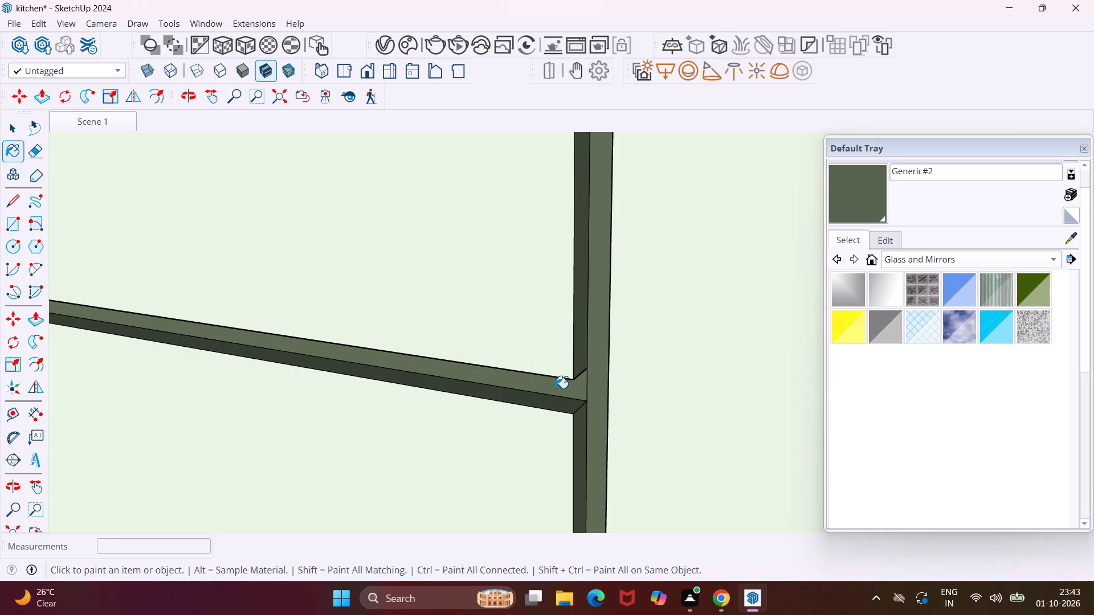
Paint the vertical gap between the adjoining base cabinet run's fronts with Generic#2, including both side faces.
scroll(555, 388, "down", 19)
middle_click_drag(536, 395, 716, 436)
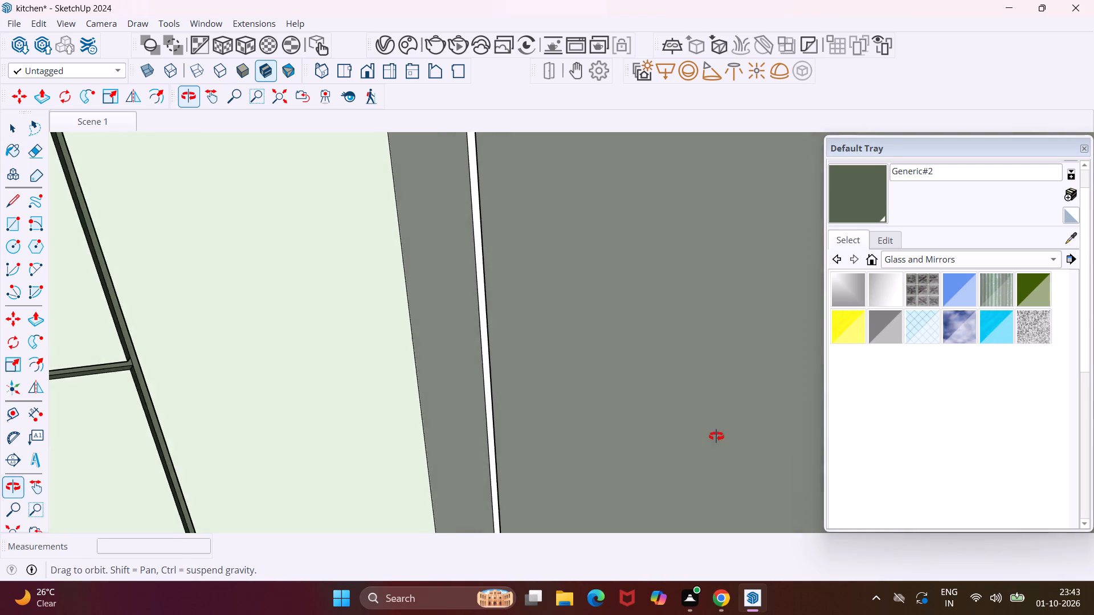
middle_click_drag(716, 436, 745, 444)
scroll(443, 386, "up", 7)
middle_click_drag(443, 386, 455, 388)
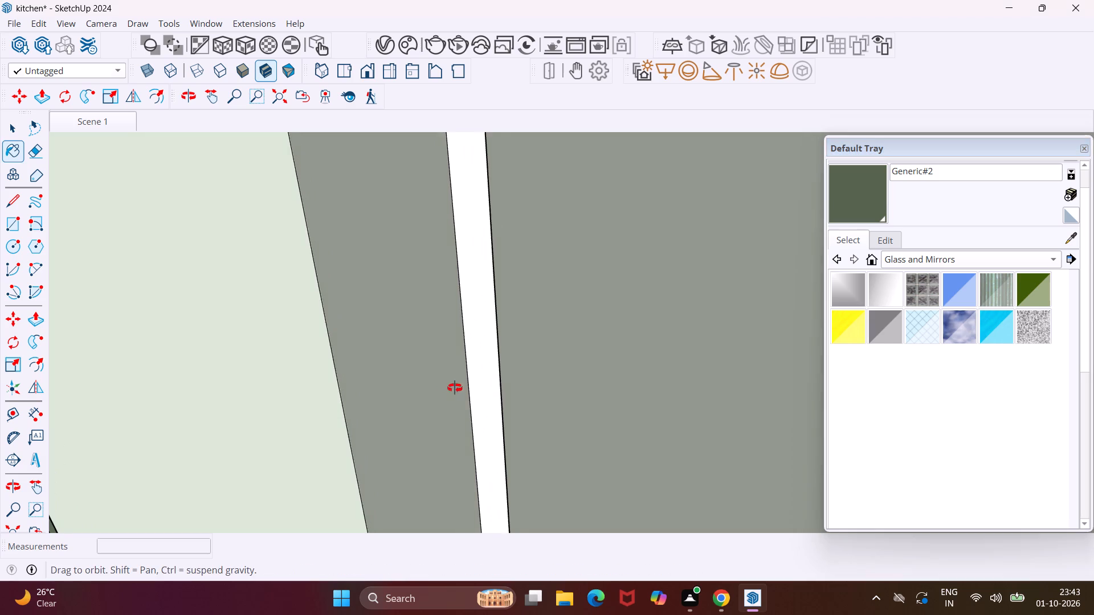
middle_click_drag(455, 388, 586, 410)
left_click(575, 400)
left_click(615, 393)
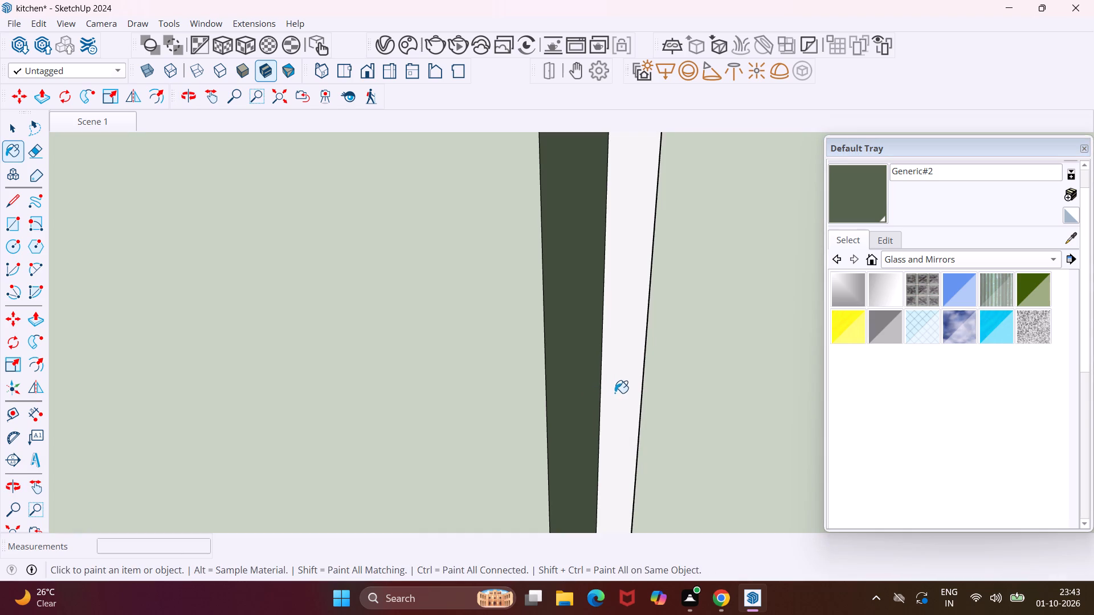
middle_click_drag(621, 392, 732, 423)
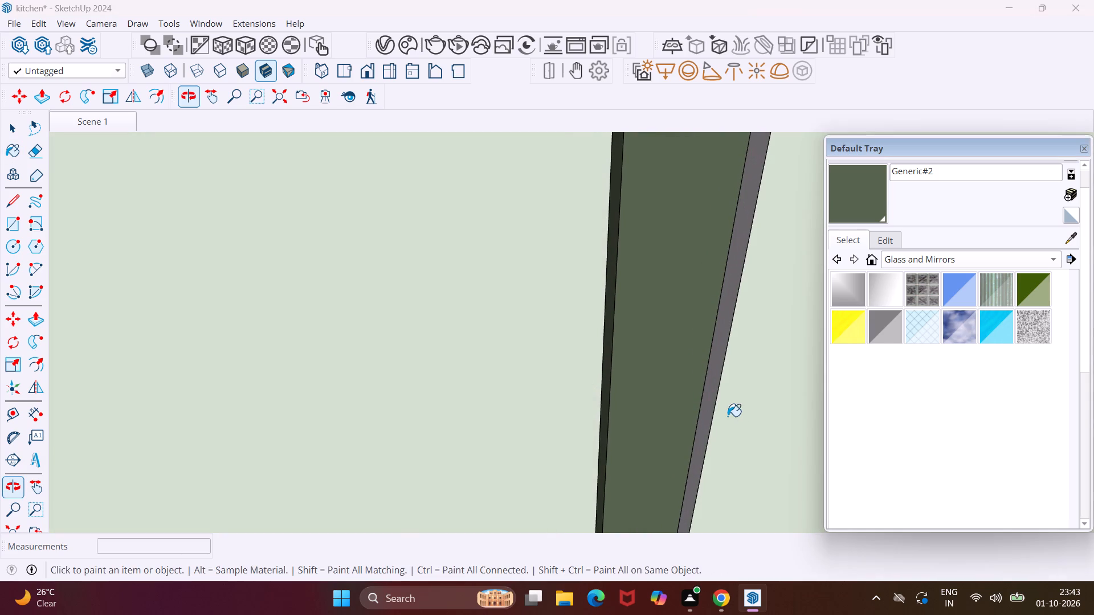
left_click(715, 382)
Paint the short upper section of the adjoining run's vertical gap and its first side face with Generic#2.
scroll(695, 368, "down", 10)
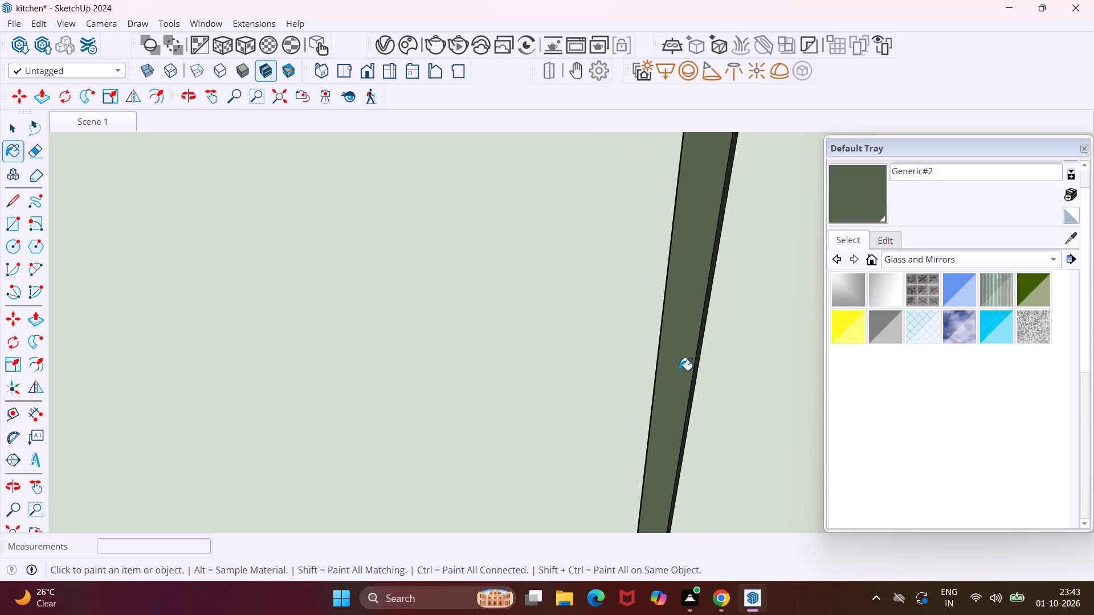
scroll(679, 370, "down", 8)
left_click(688, 243)
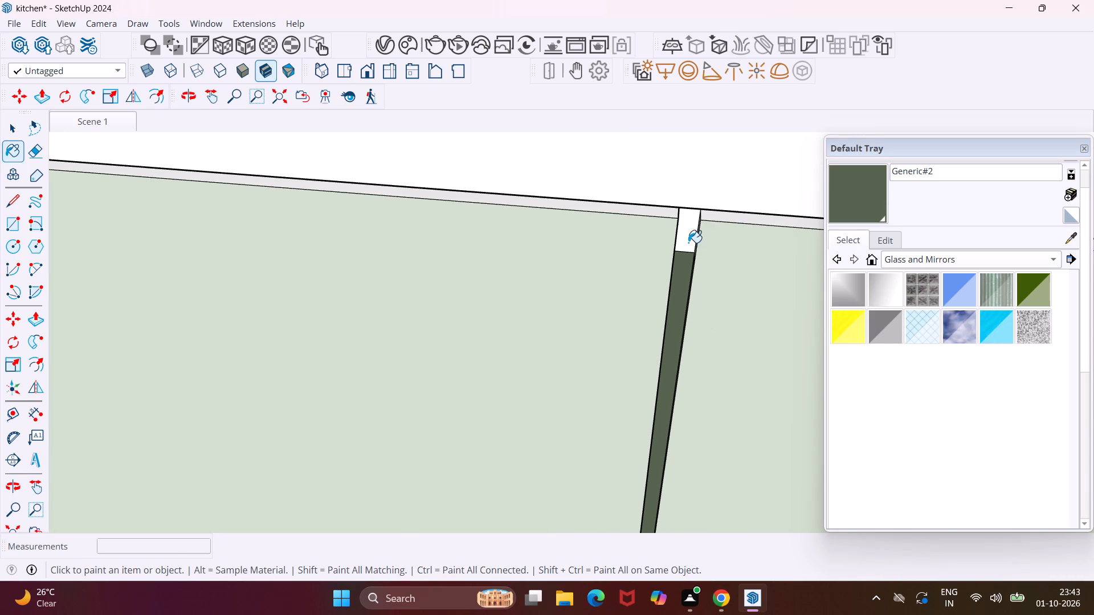
scroll(688, 243, "up", 4)
middle_click_drag(687, 242, 623, 215)
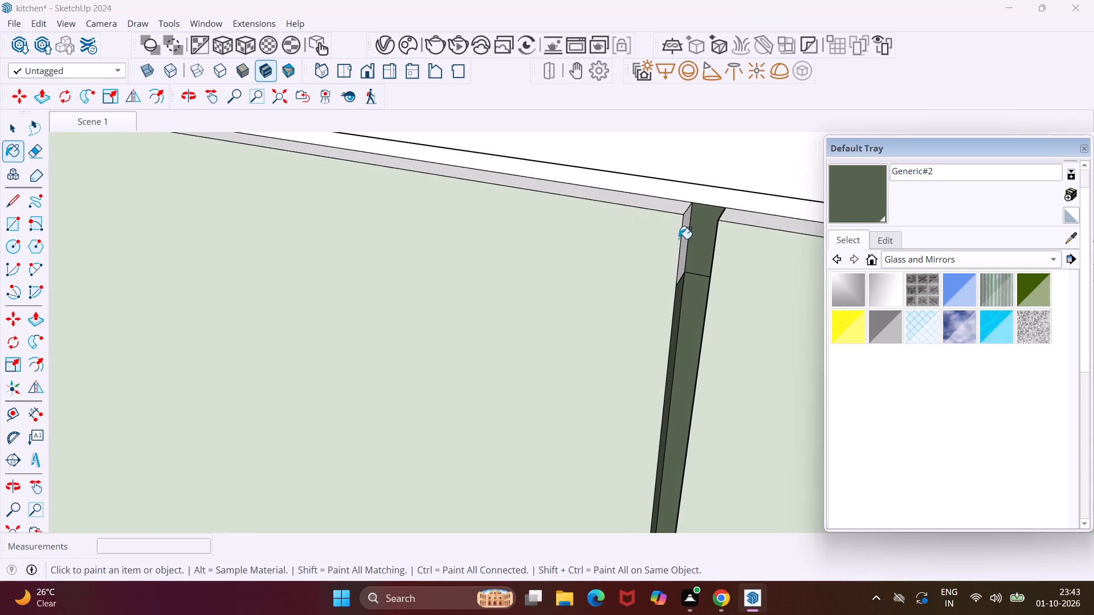
left_click(681, 240)
left_click(685, 239)
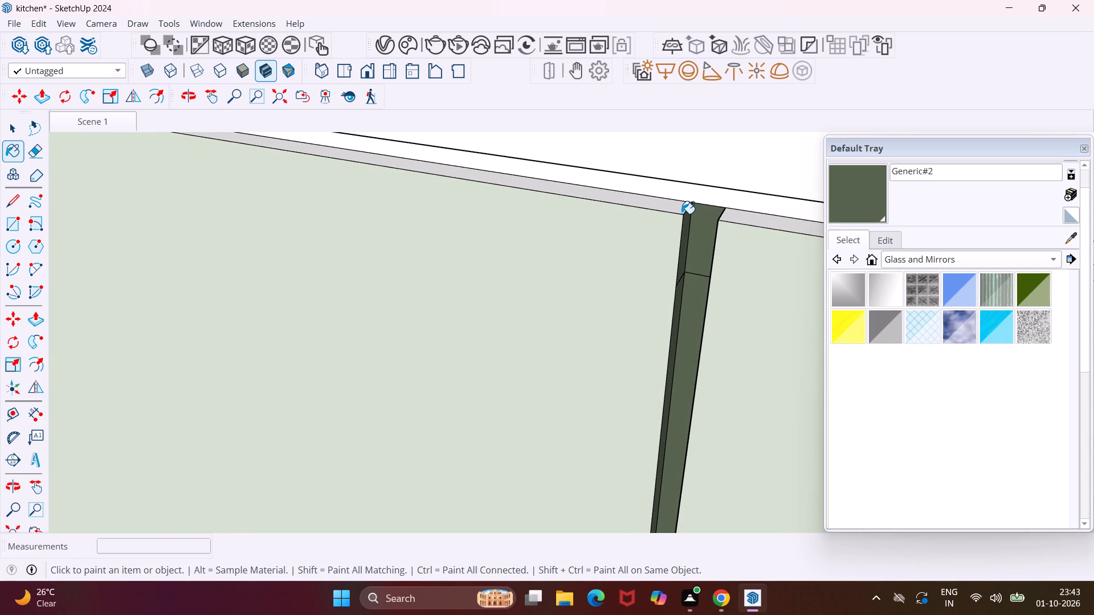
Paint the top edges of both adjoining cabinet fronts and the opposite side face of the gap's short upper section with Generic#2.
left_click(681, 214)
left_click(729, 216)
middle_click_drag(729, 216, 730, 216)
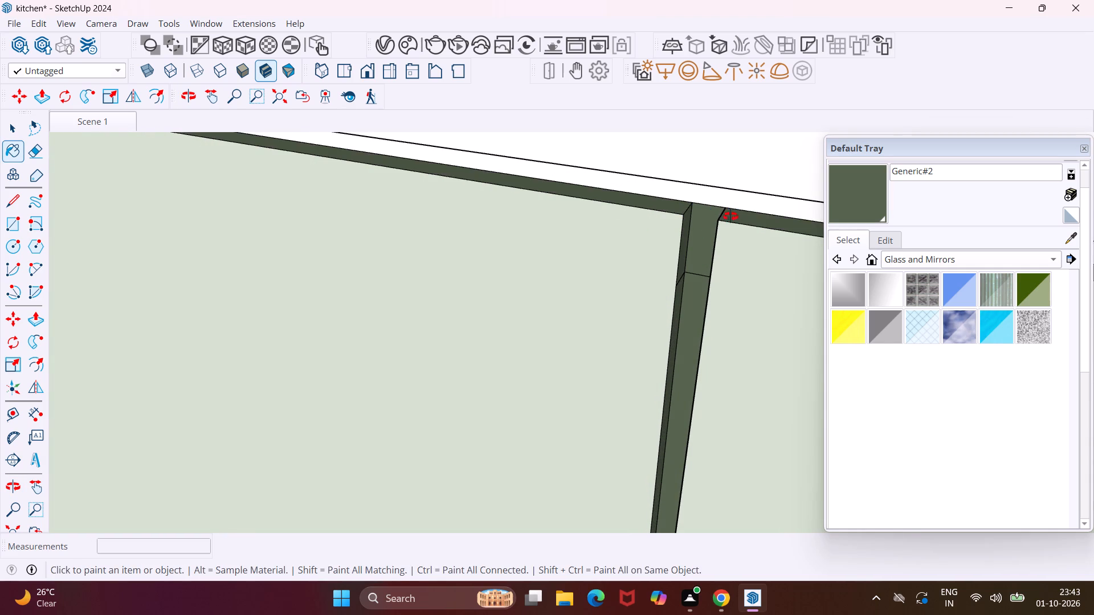
middle_click_drag(730, 216, 832, 131)
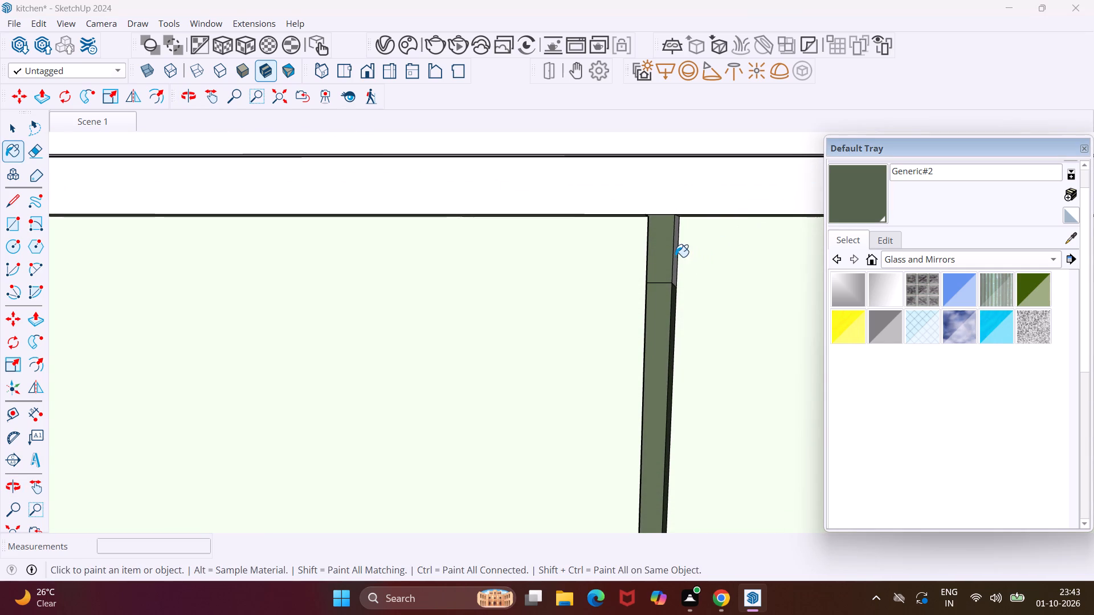
scroll(675, 255, "up", 6)
left_click(673, 255)
Paint the horizontal recess strip between the countertop and the adjoining base cabinet fronts with Generic#2.
middle_click_drag(671, 245, 672, 163)
scroll(626, 267, "down", 7)
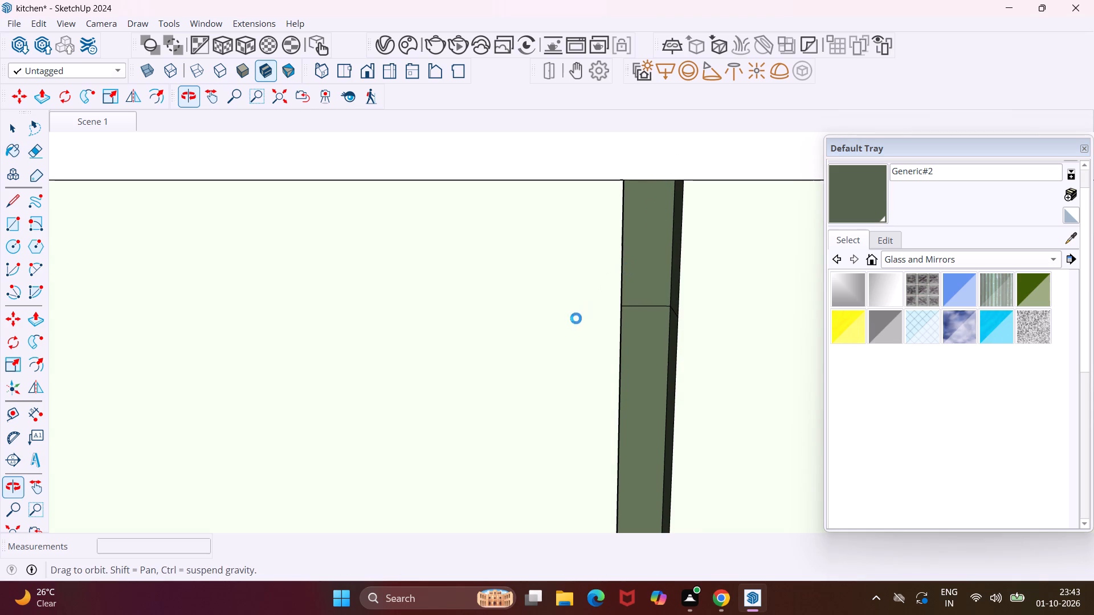
scroll(576, 318, "down", 1)
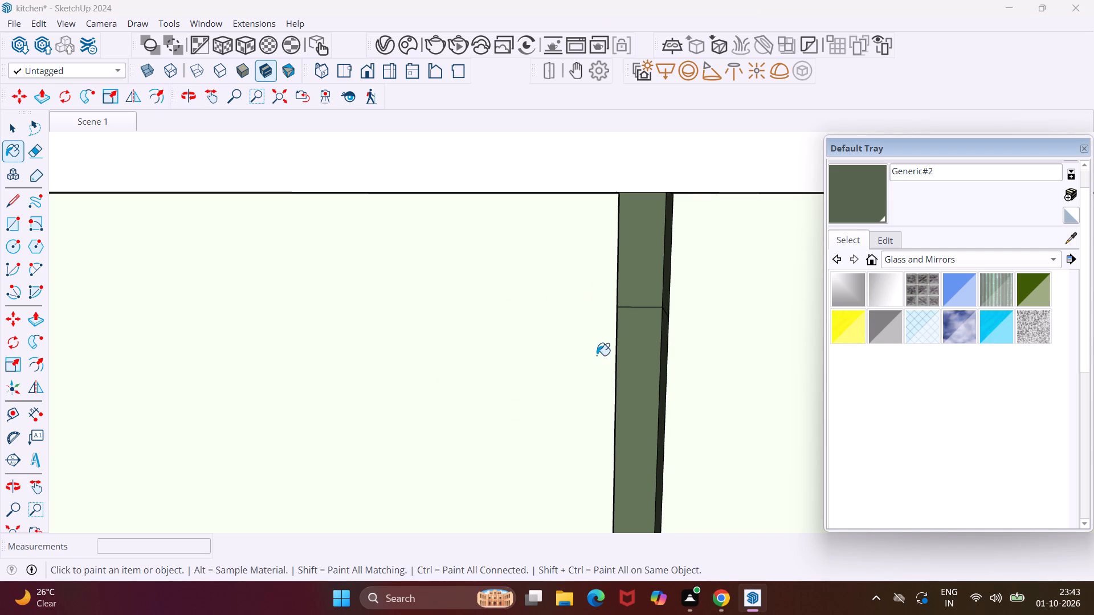
scroll(627, 329, "down", 5)
middle_click_drag(627, 329, 655, 254)
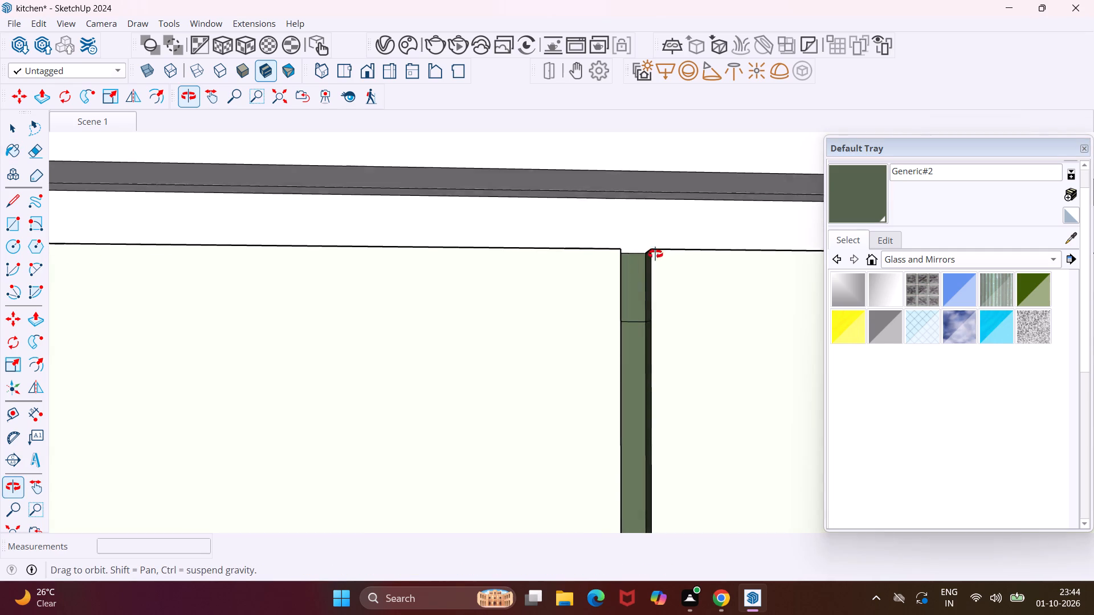
middle_click_drag(655, 254, 667, 234)
left_click(661, 228)
middle_click_drag(630, 232, 639, 239)
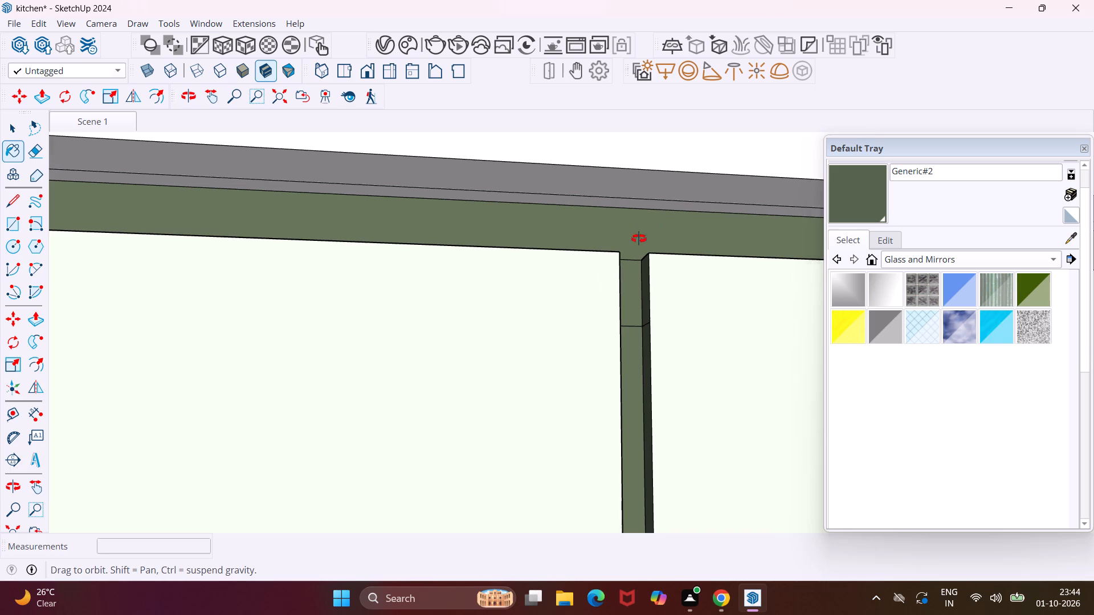
middle_click_drag(639, 239, 719, 293)
scroll(611, 256, "up", 7)
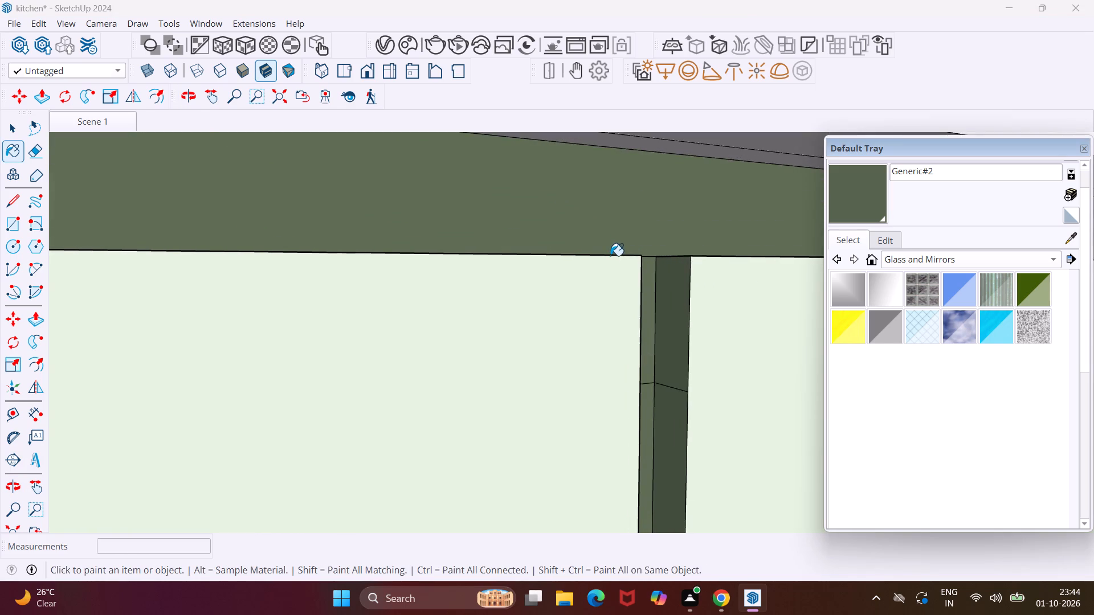
Paint the narrow countertop underside strip along the top of the adjoining run's recess with Generic#2.
middle_click_drag(610, 256, 686, 292)
scroll(607, 259, "up", 7)
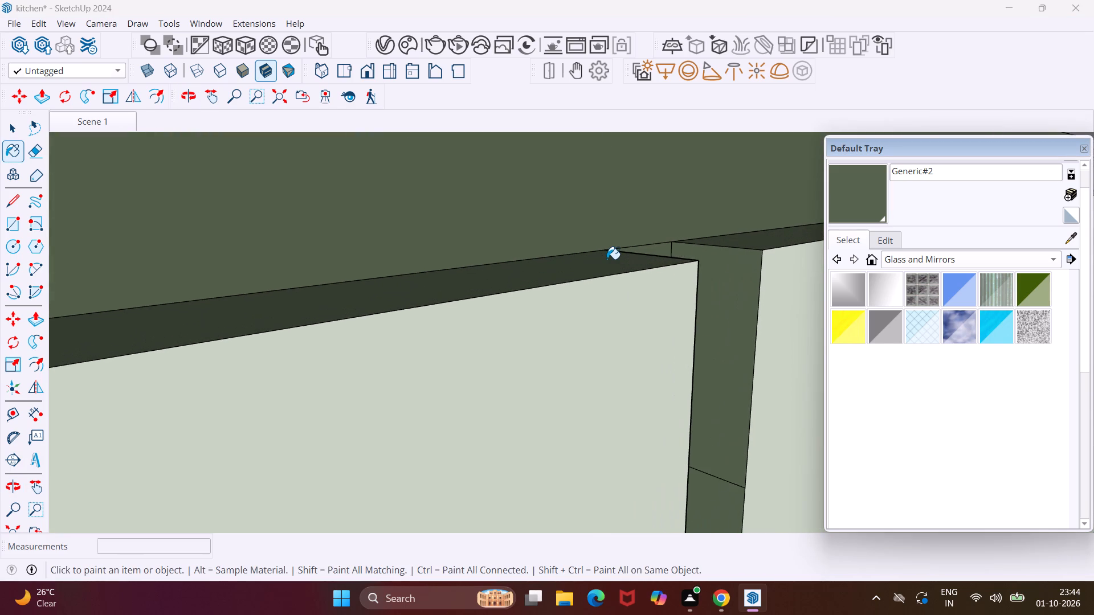
middle_click_drag(607, 259, 492, 233)
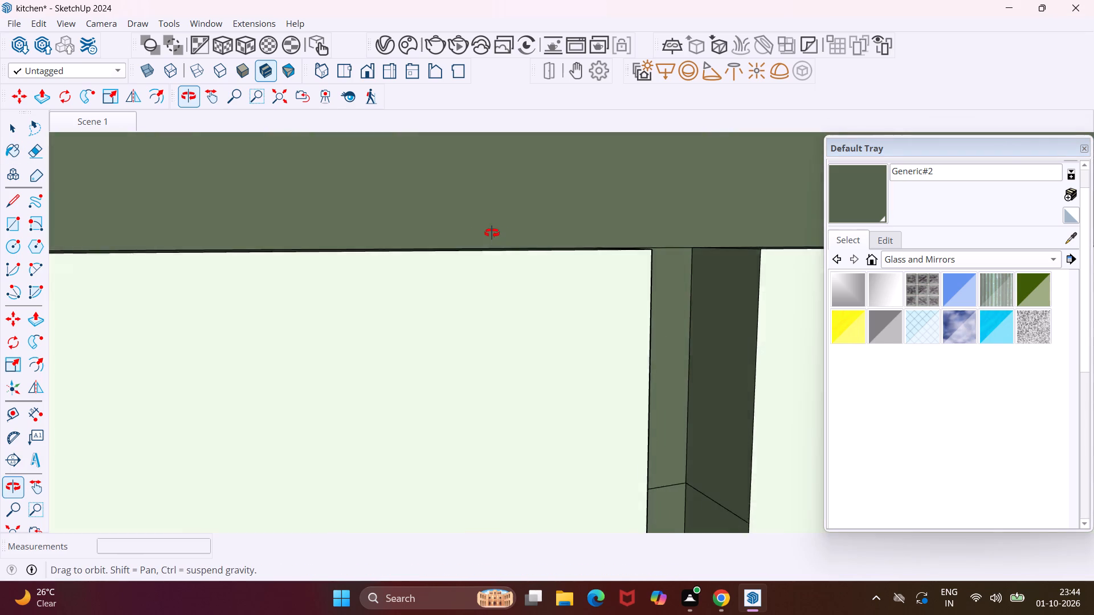
middle_click_drag(492, 233, 447, 239)
scroll(429, 203, "down", 15)
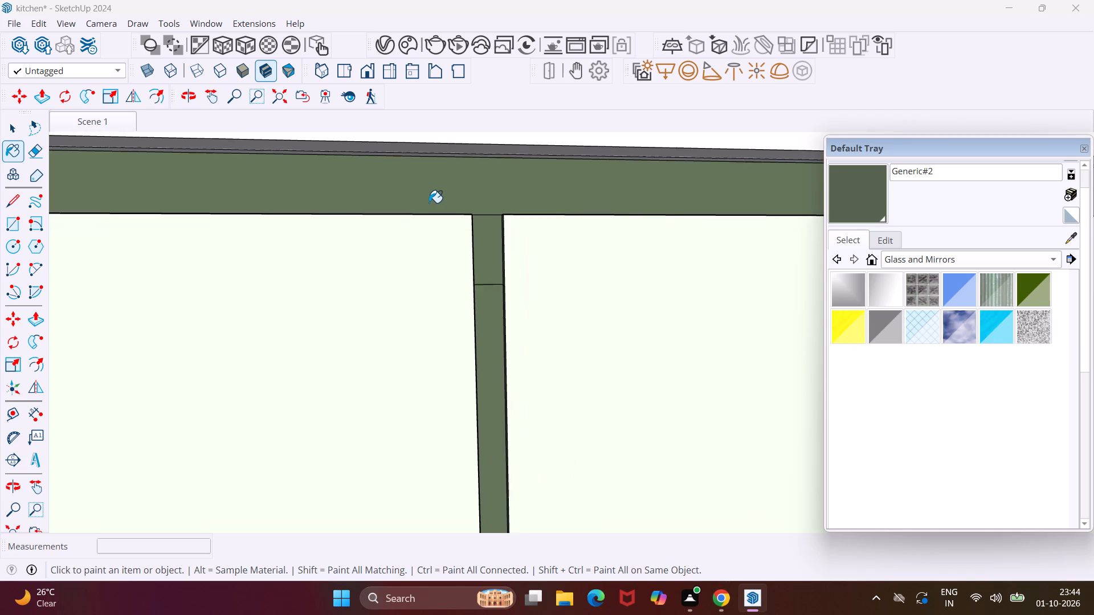
scroll(429, 203, "down", 11)
scroll(429, 203, "up", 11)
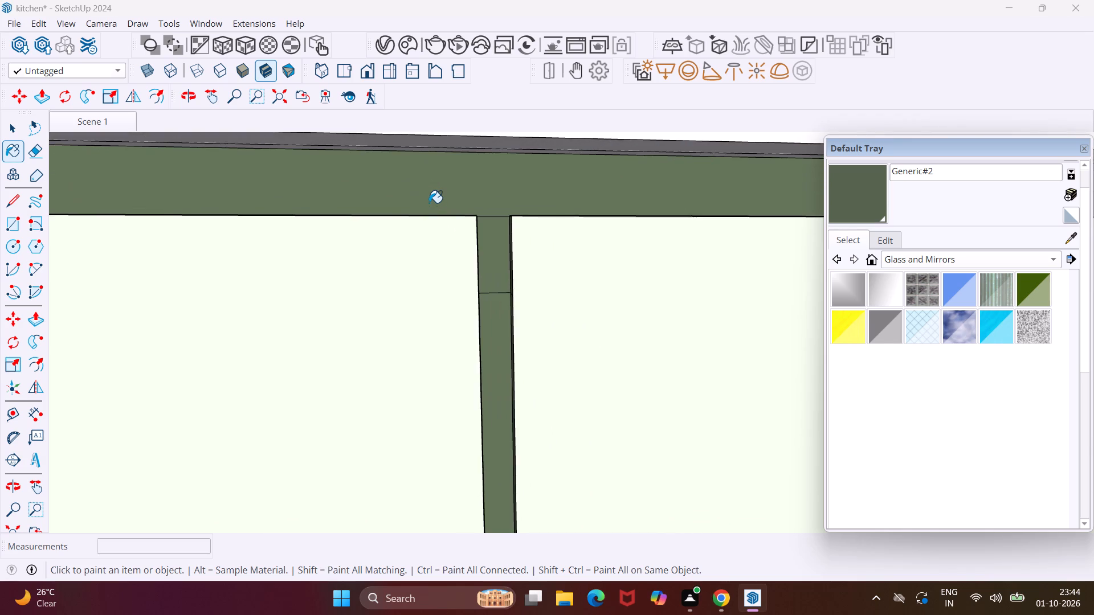
middle_click_drag(429, 202, 473, 129)
left_click(499, 165)
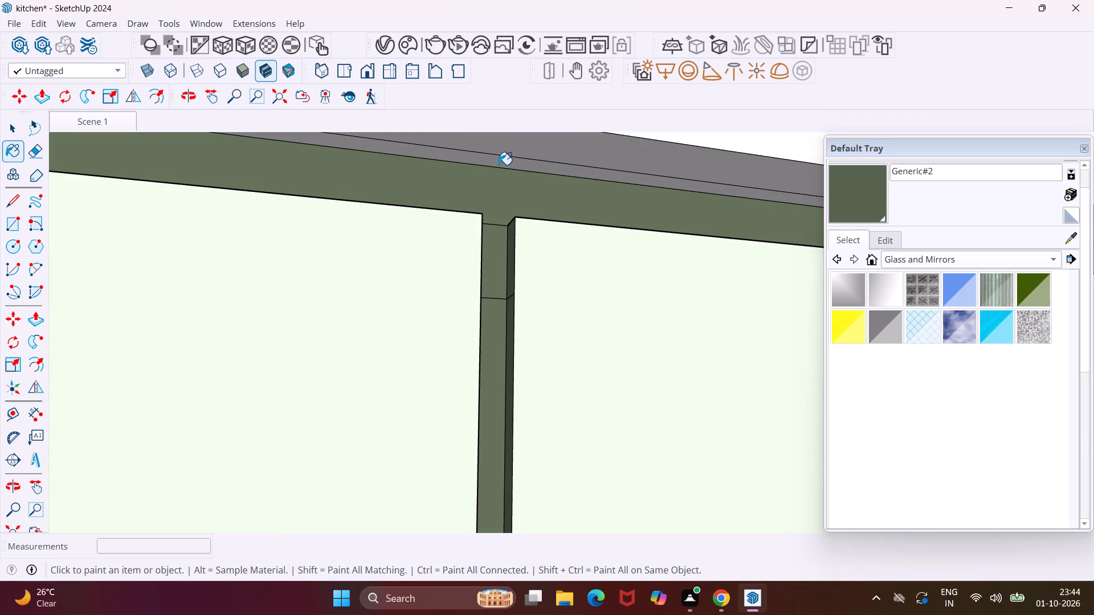
Paint the inside corner of the under-counter recess with Generic#2: the fronts' remaining top edge, the vertical corner face and the small underside square.
scroll(492, 171, "down", 9)
middle_click_drag(561, 187, 299, 288)
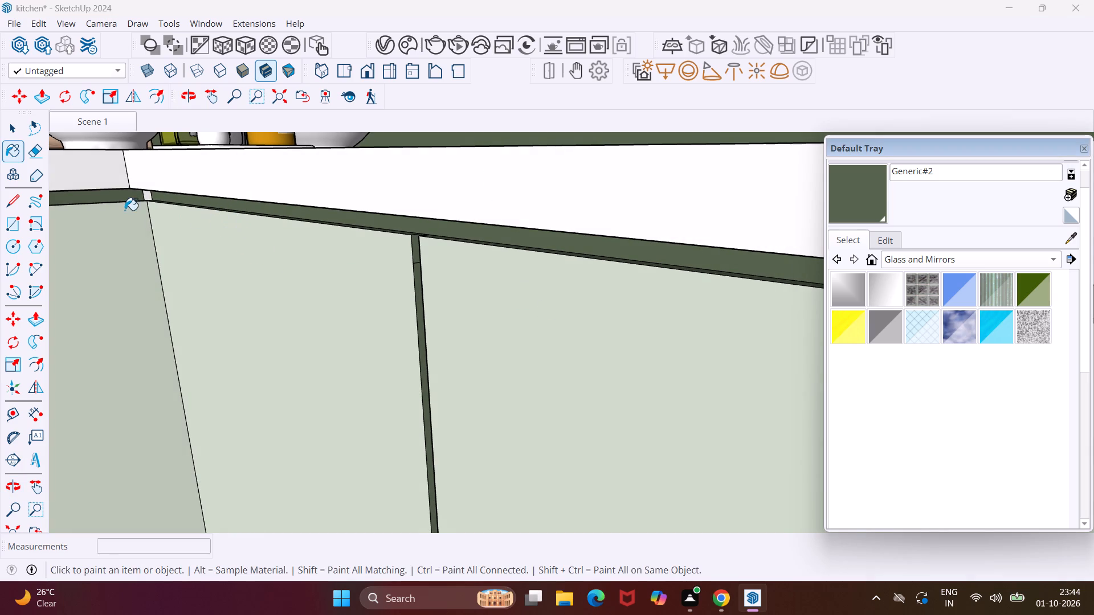
scroll(117, 195, "up", 20)
scroll(117, 195, "up", 4)
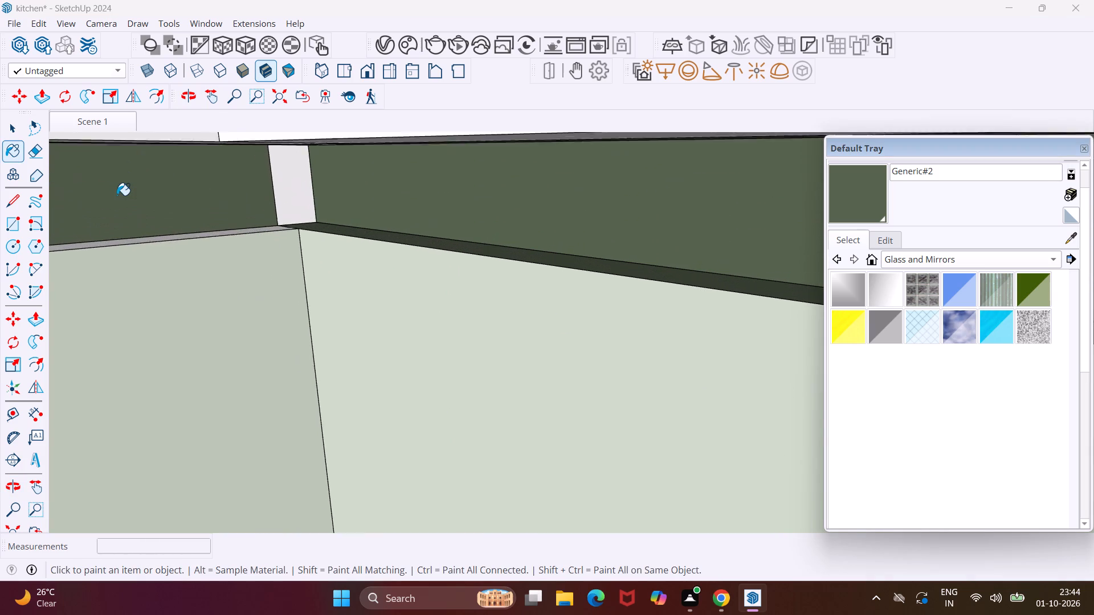
scroll(117, 195, "up", 3)
left_click(209, 256)
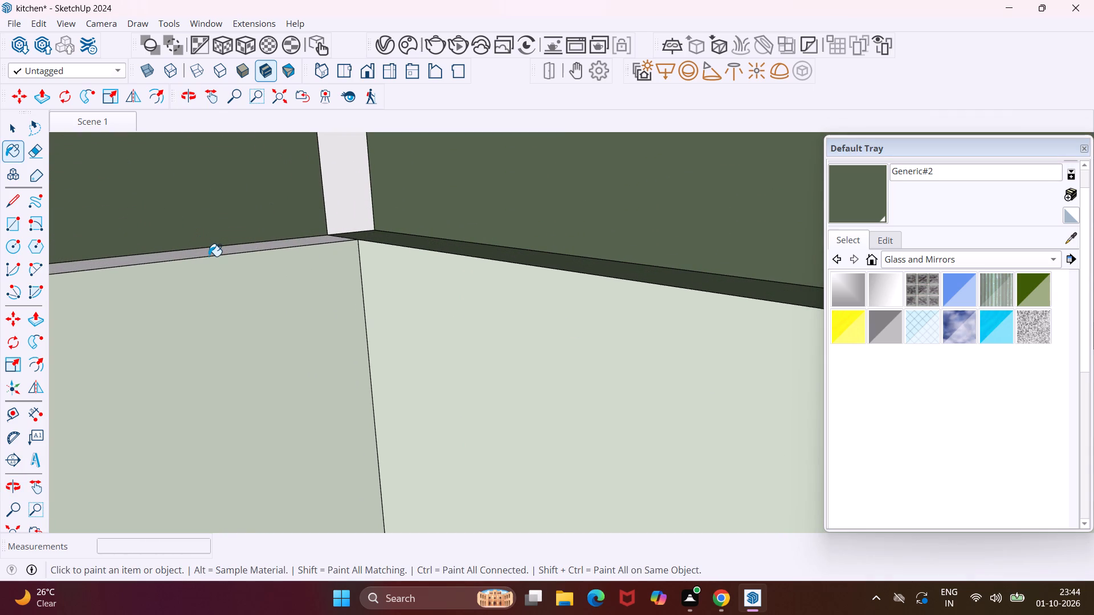
left_click(215, 252)
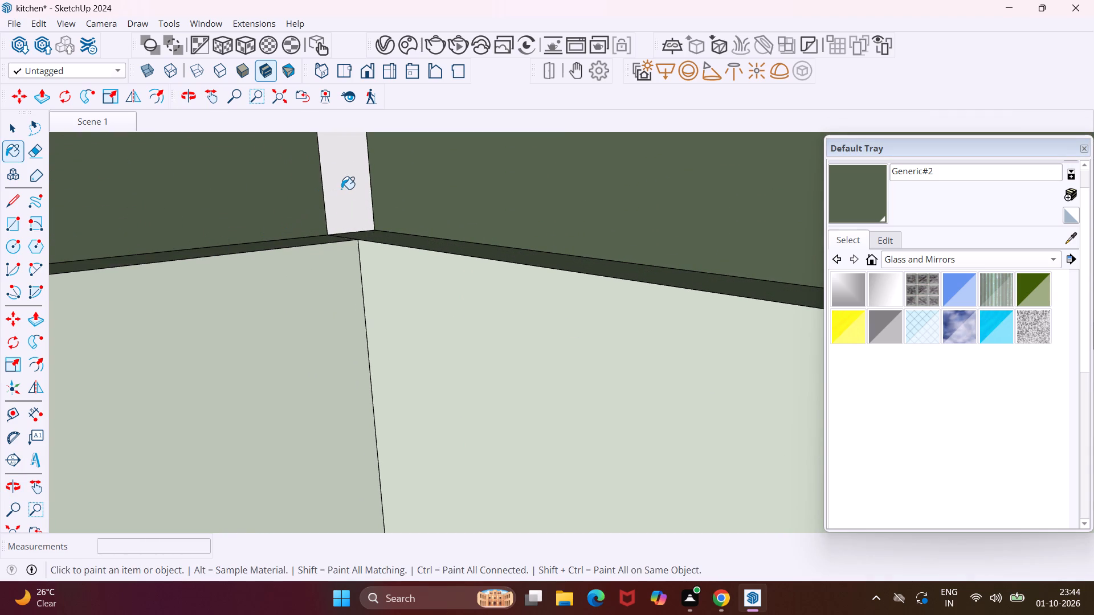
left_click(341, 189)
scroll(341, 188, "down", 6)
middle_click_drag(338, 185, 328, 123)
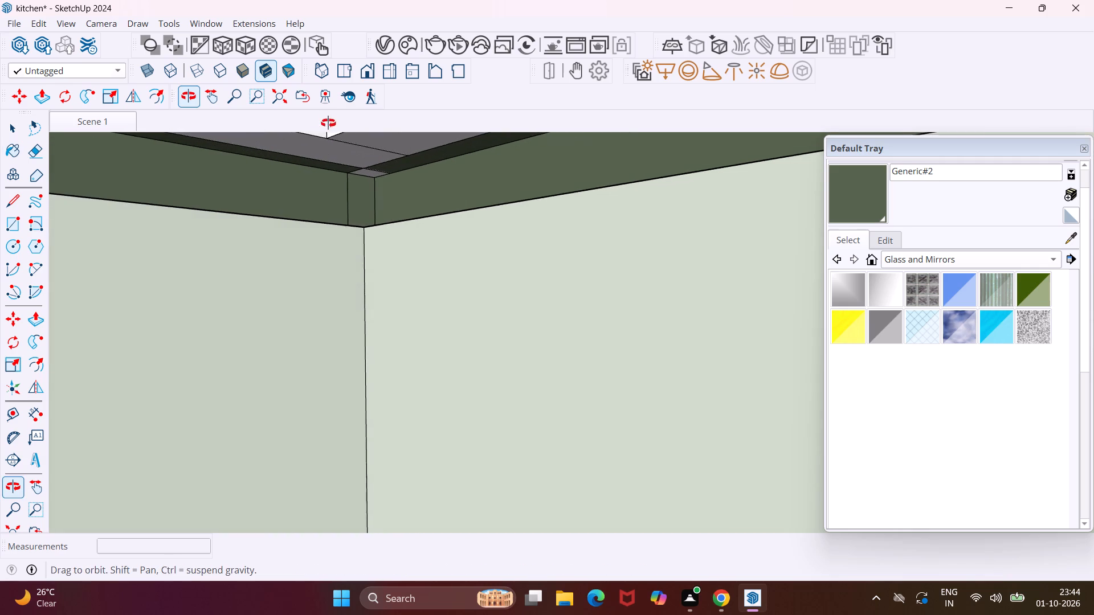
middle_click_drag(328, 123, 330, 120)
scroll(348, 171, "up", 8)
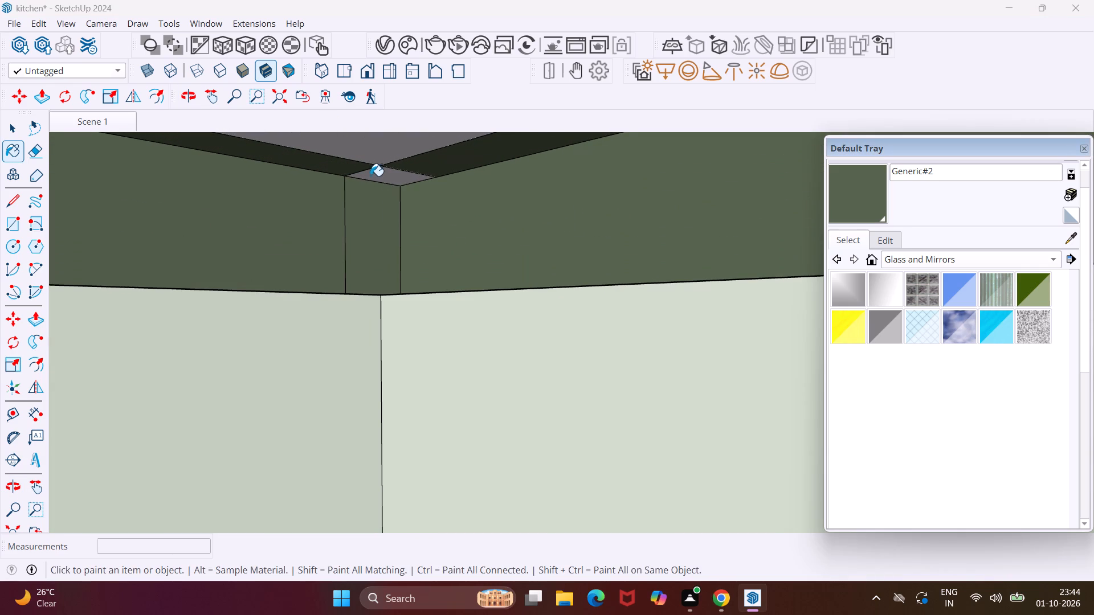
left_click(373, 176)
Paint the vertical gap between the last two fronts of the sink run with Generic#2, including the back face and both side faces.
scroll(310, 206, "down", 6)
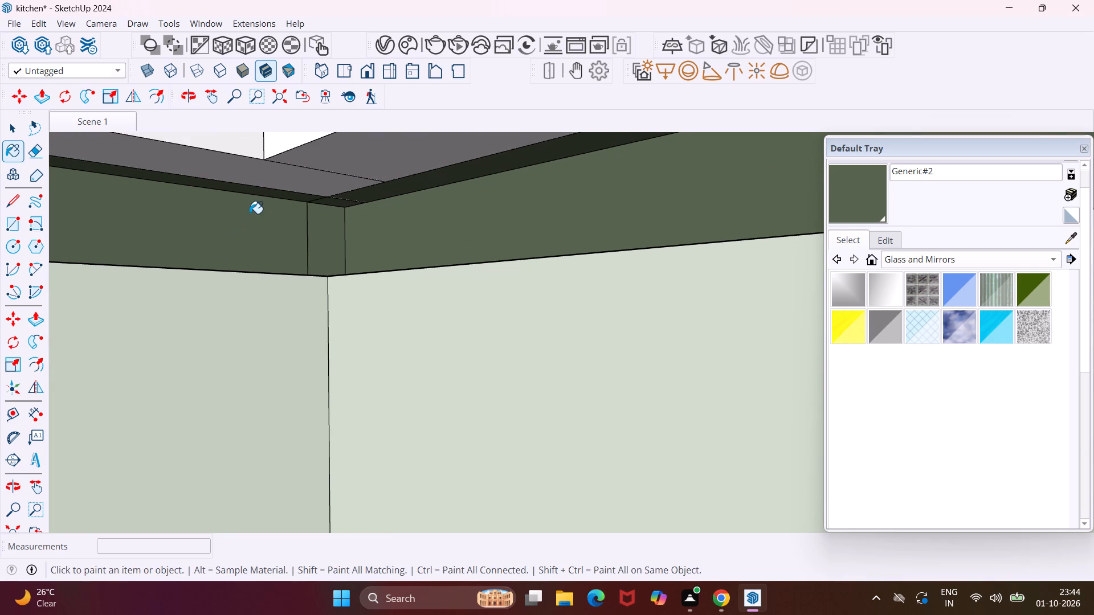
middle_click_drag(250, 213, 218, 289)
scroll(217, 244, "down", 11)
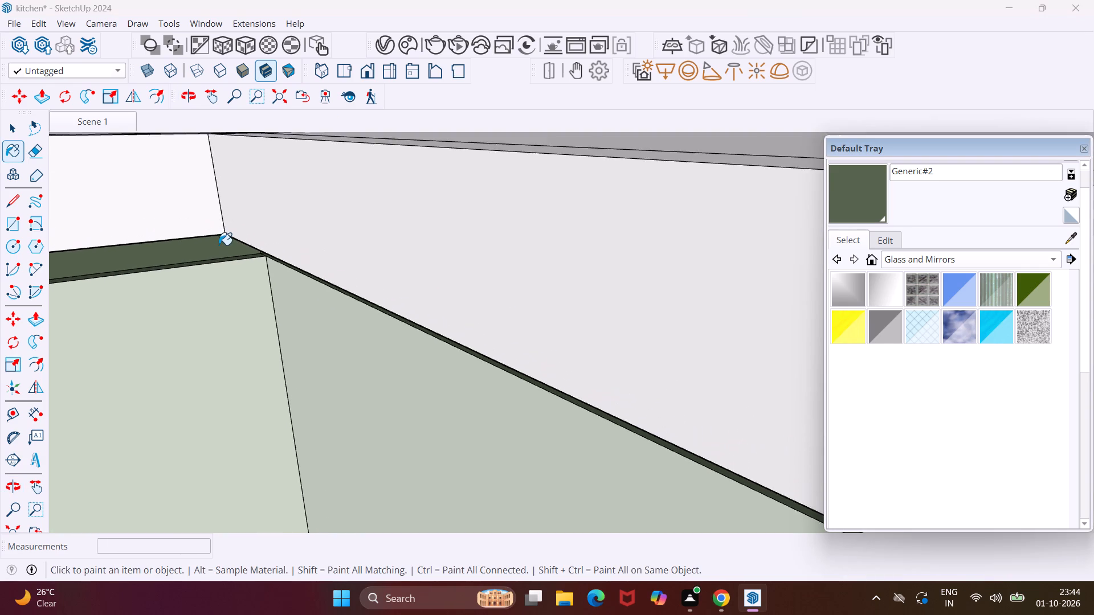
scroll(219, 245, "down", 15)
scroll(230, 354, "down", 3)
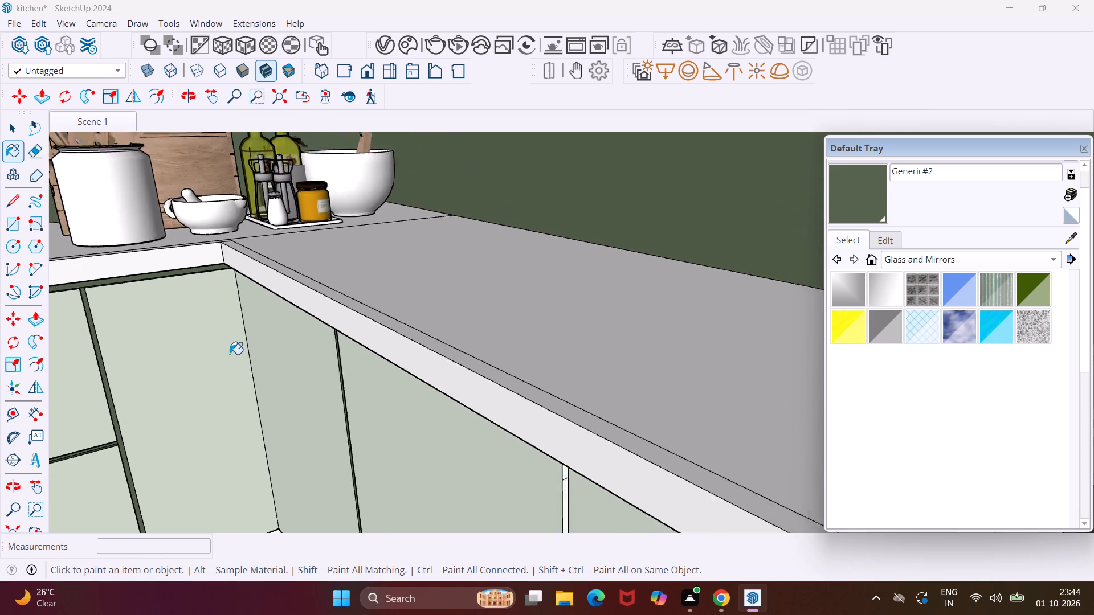
scroll(230, 354, "down", 8)
middle_click_drag(298, 451, 329, 420)
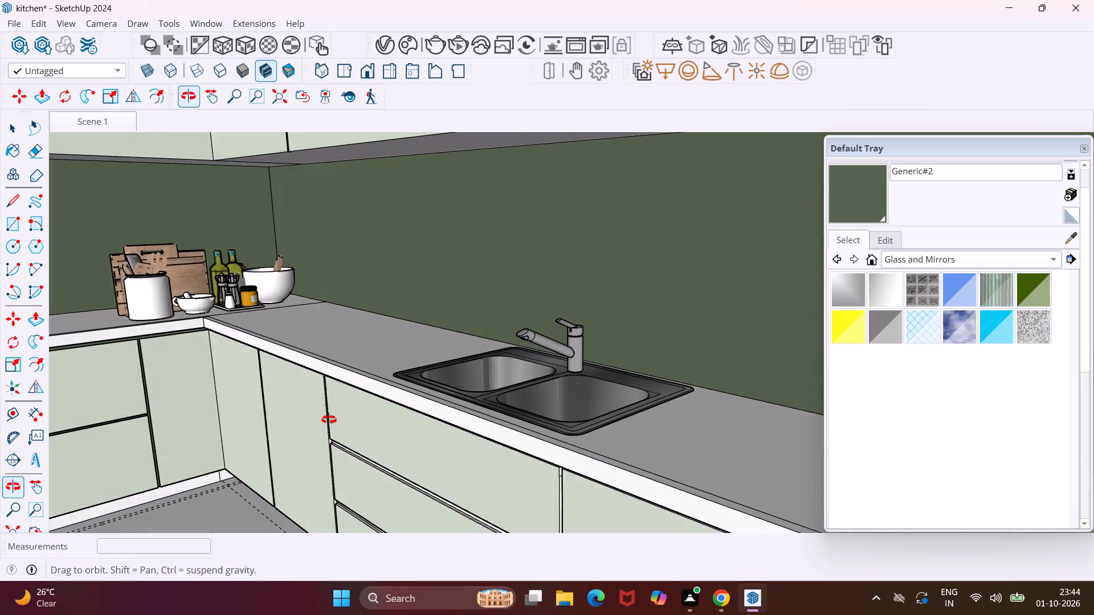
middle_click_drag(329, 420, 349, 416)
scroll(105, 466, "up", 5)
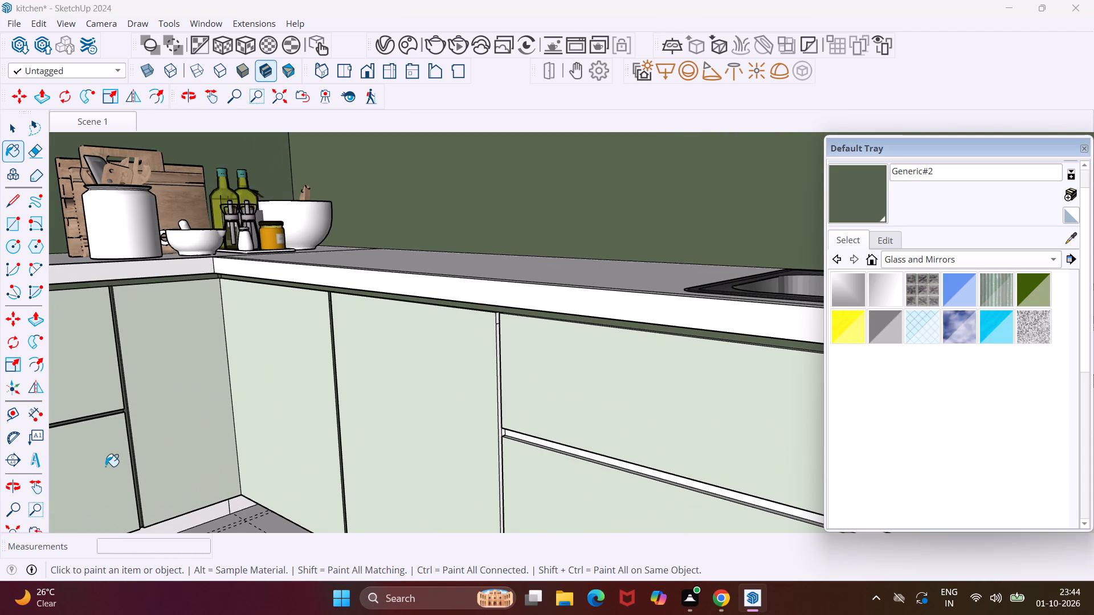
scroll(128, 343, "down", 11)
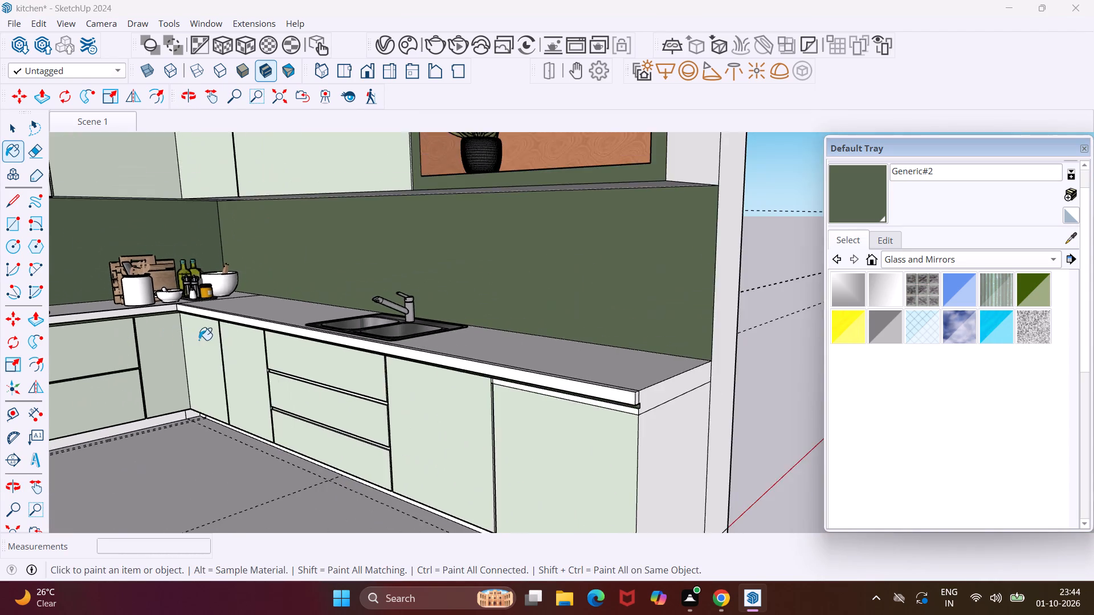
scroll(201, 340, "down", 3)
middle_click_drag(350, 446, 409, 417)
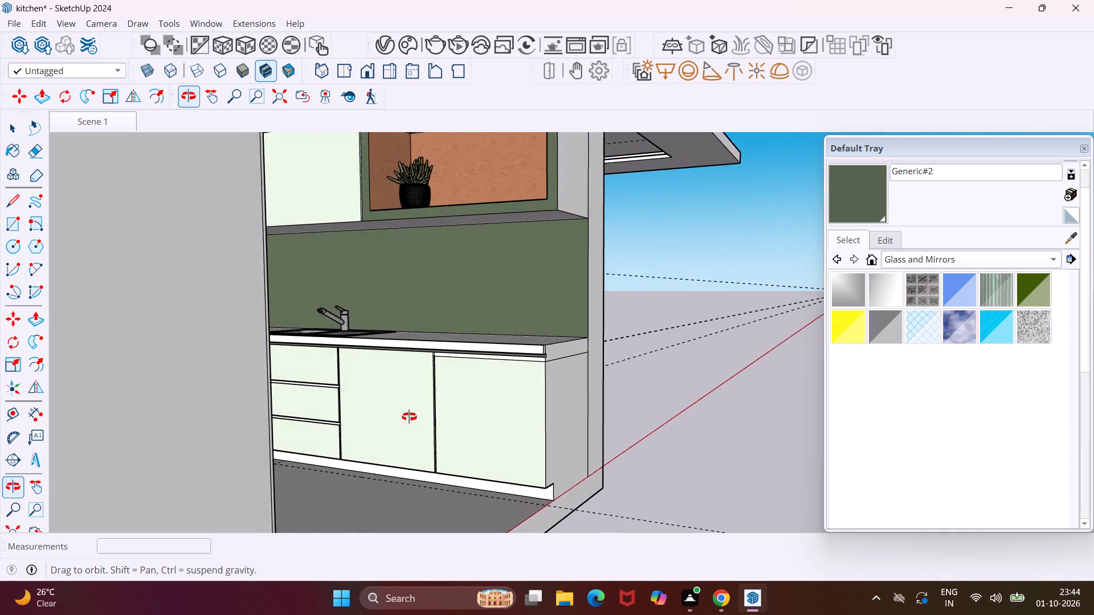
middle_click_drag(409, 417, 418, 417)
scroll(439, 425, "up", 13)
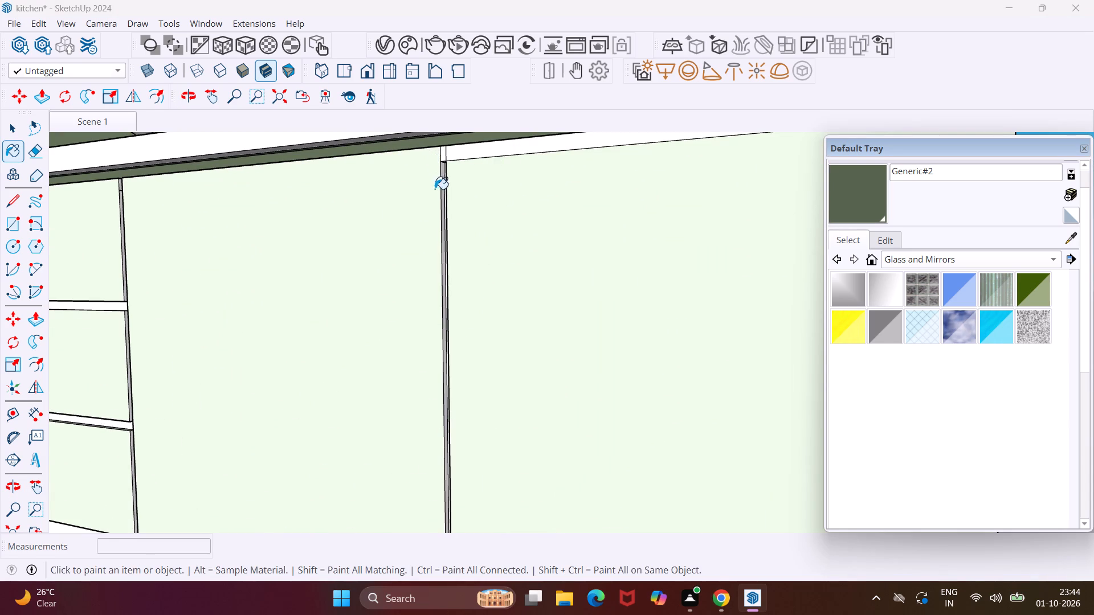
scroll(446, 206, "up", 3)
middle_click_drag(446, 206, 542, 223)
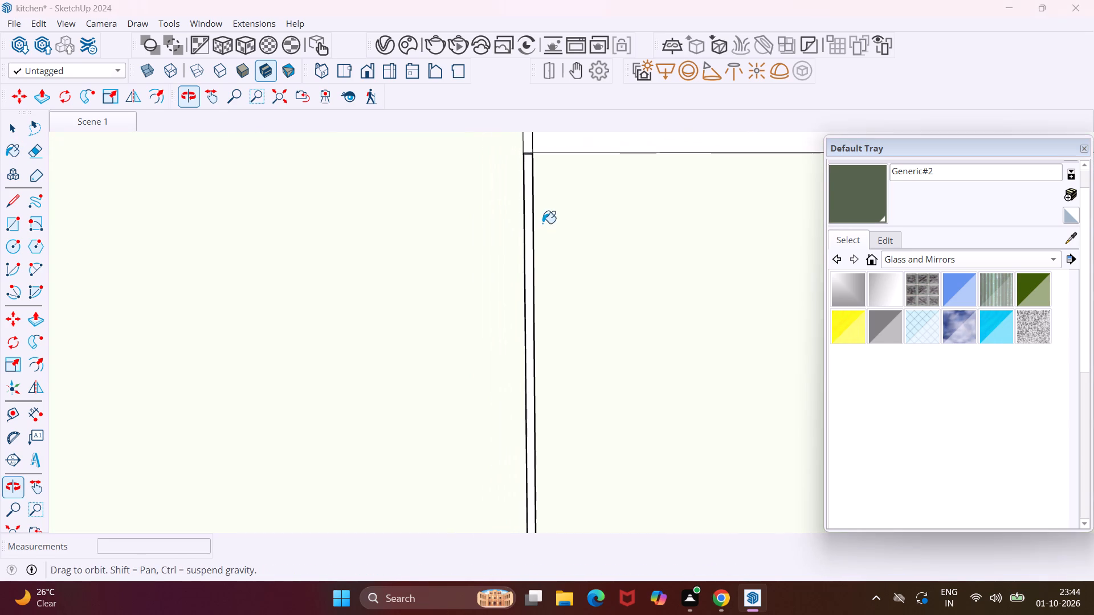
scroll(526, 265, "up", 6)
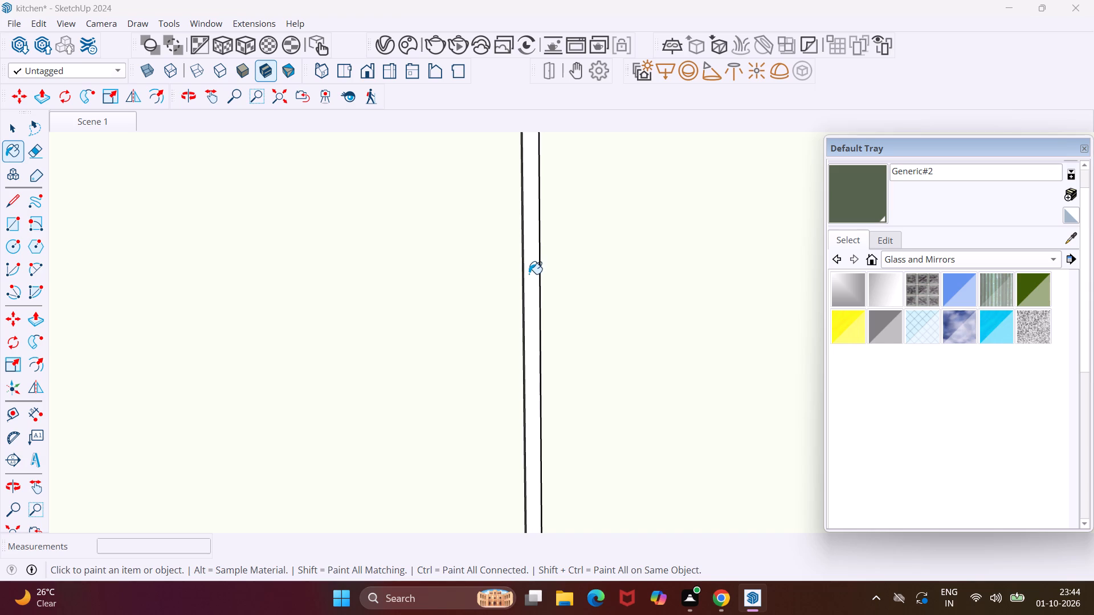
left_click(529, 274)
middle_click_drag(530, 271, 450, 287)
scroll(536, 301, "up", 4)
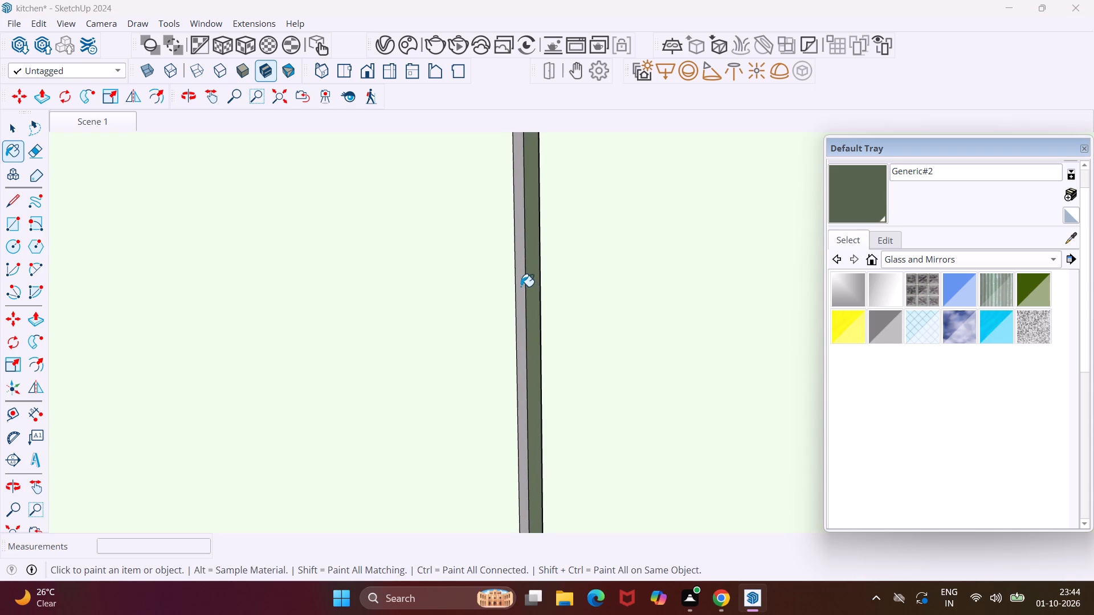
left_click(521, 286)
middle_click_drag(524, 247, 627, 259)
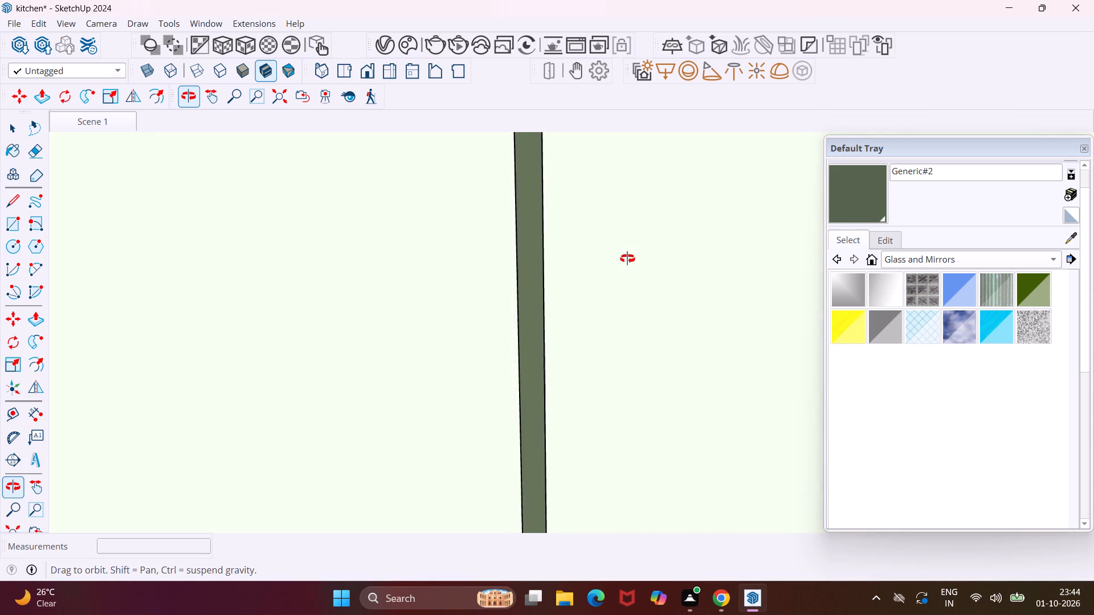
middle_click_drag(627, 259, 628, 259)
middle_click_drag(484, 298, 581, 318)
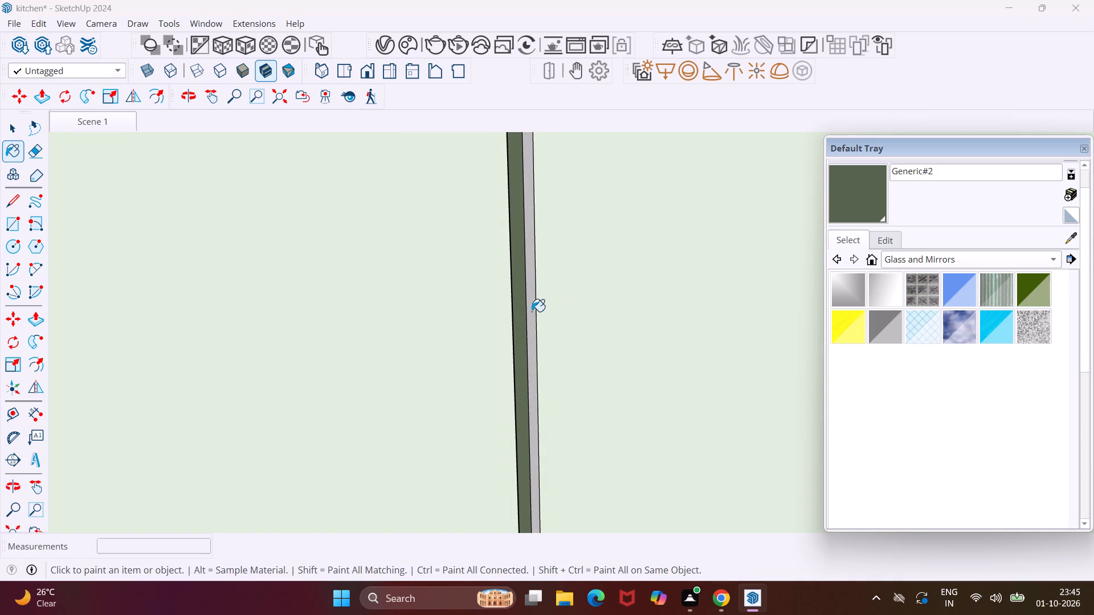
scroll(525, 310, "up", 4)
middle_click_drag(525, 310, 550, 319)
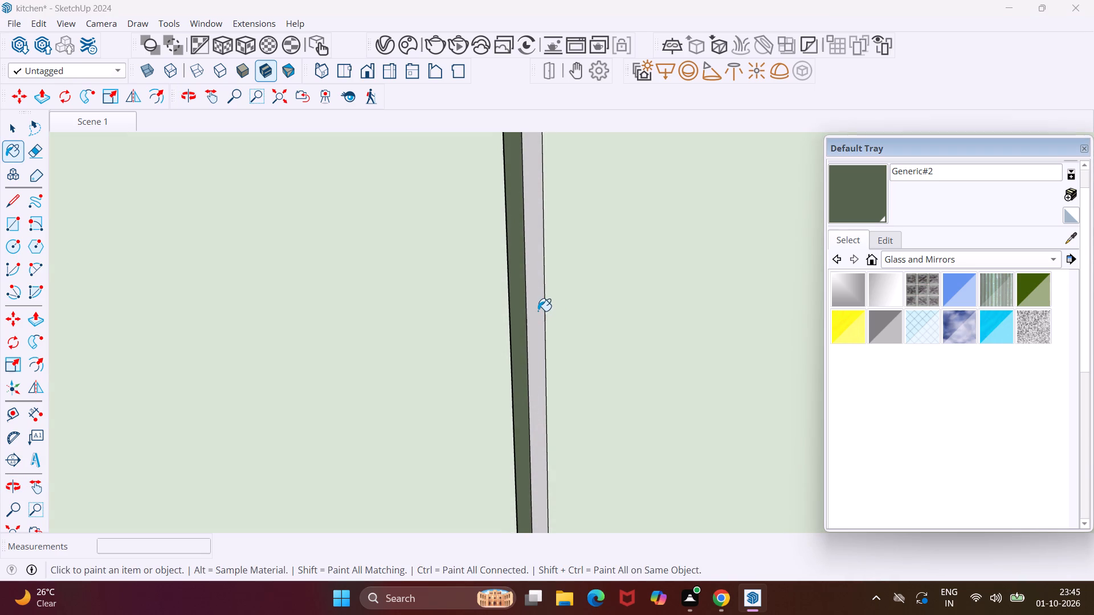
left_click(538, 311)
Erase the horizontal edge separating the white top strip from the end cabinet front of the sink run.
scroll(480, 304, "down", 18)
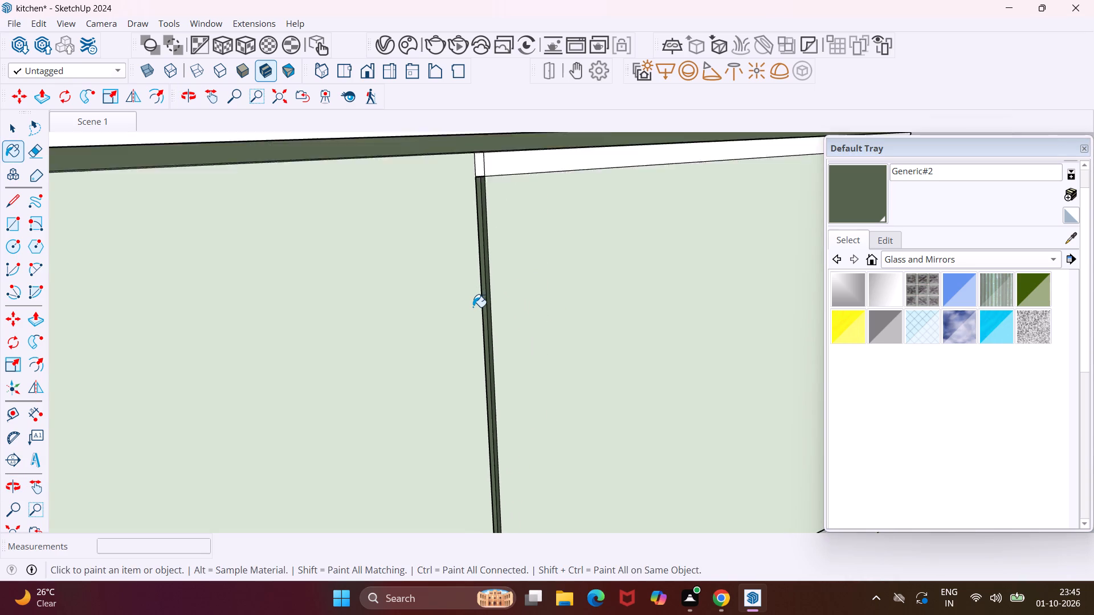
scroll(473, 307, "down", 4)
middle_click_drag(487, 288, 148, 299)
scroll(173, 289, "down", 8)
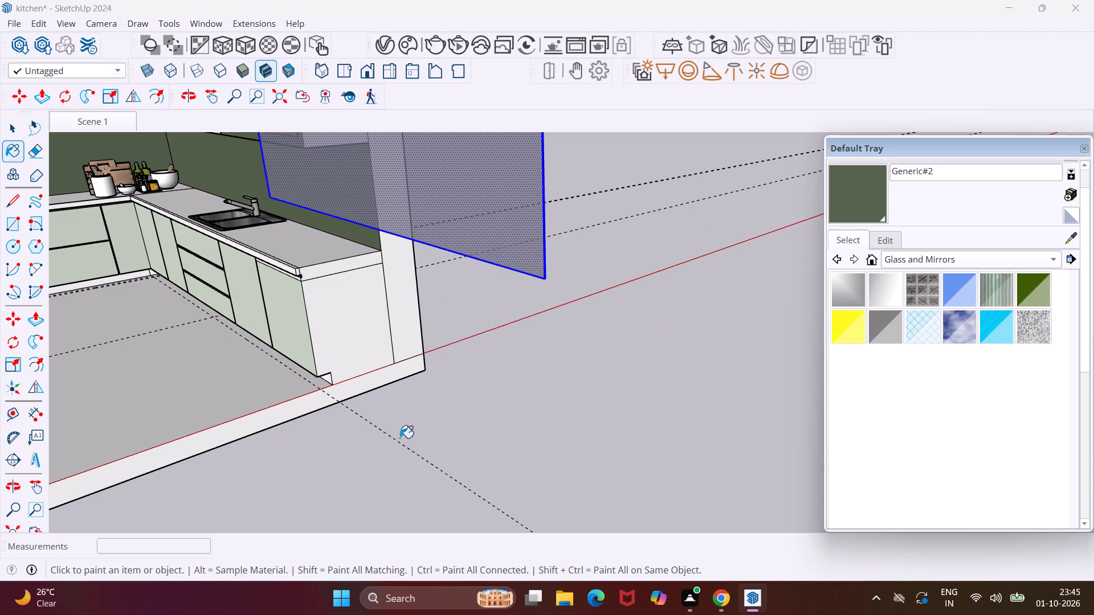
key("Escape")
key("space")
middle_click_drag(307, 289, 410, 289)
scroll(361, 315, "up", 9)
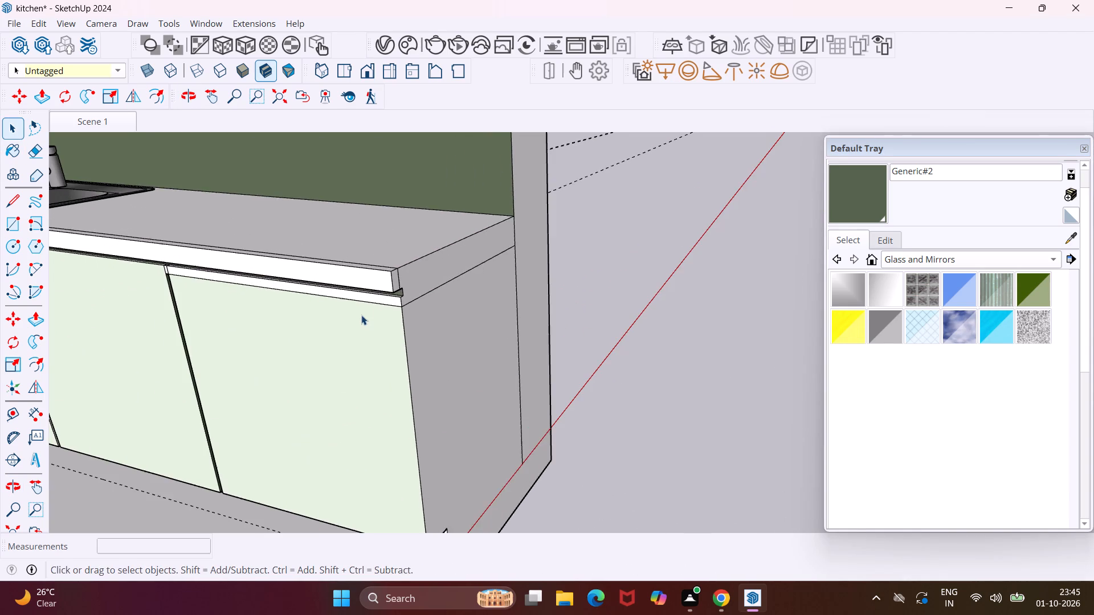
middle_click_drag(362, 314, 483, 296)
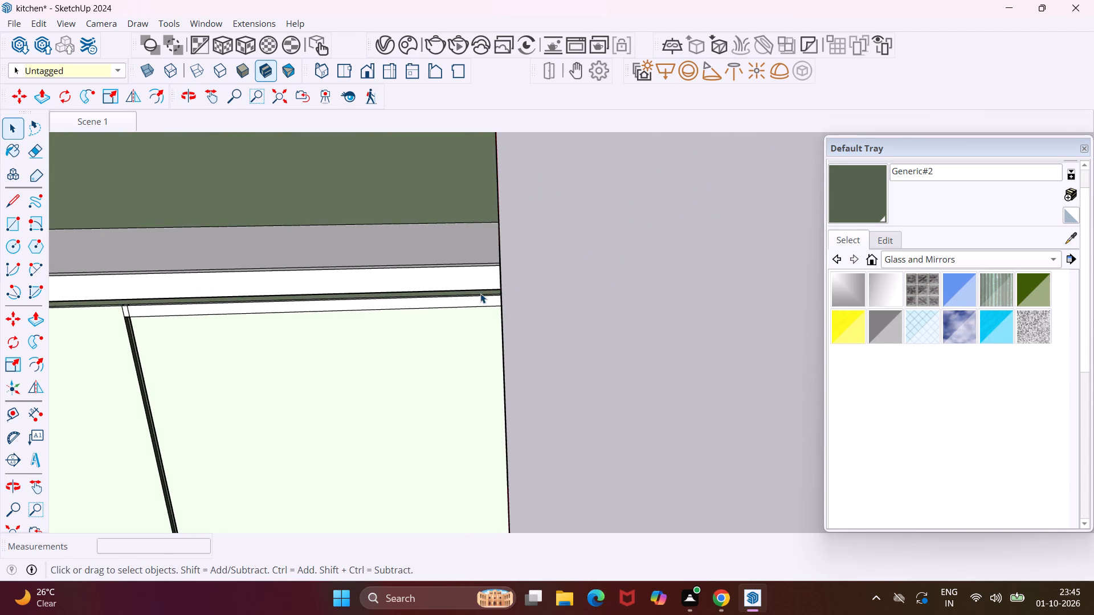
key("e")
scroll(423, 311, "up", 6)
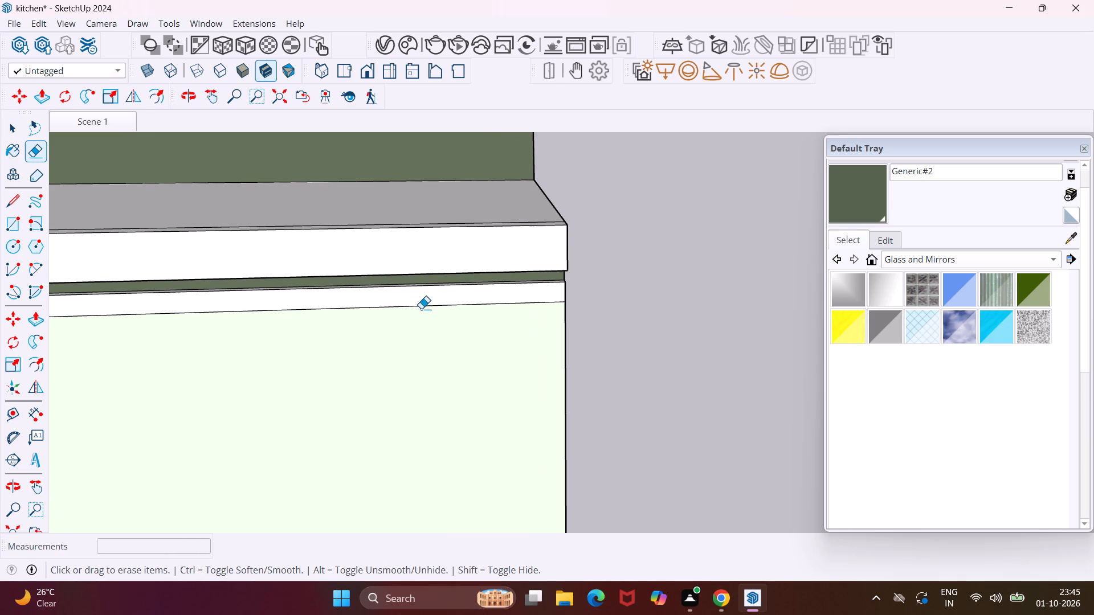
left_click(418, 305)
scroll(489, 297, "down", 6)
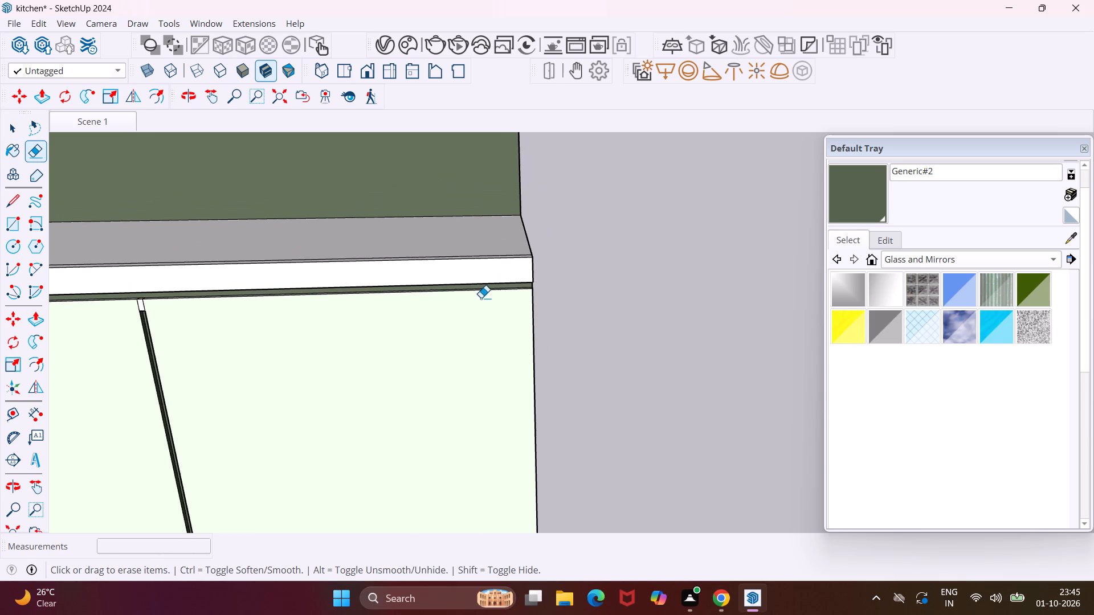
scroll(457, 298, "down", 3)
key("Escape")
key("space")
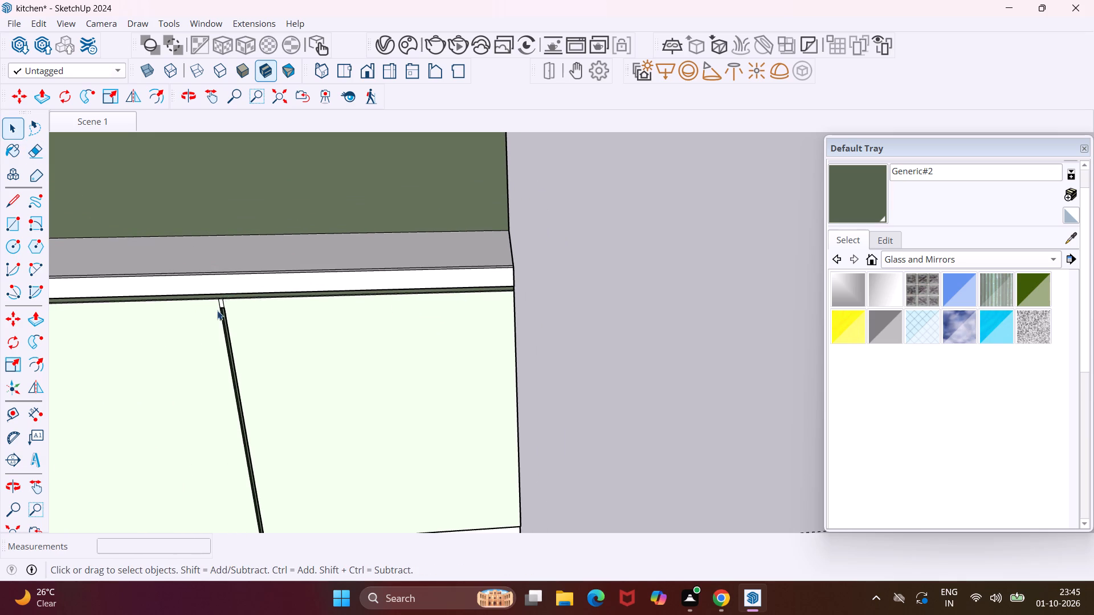
Push the white face at the top of the sink run's last vertical gap back about 3/8", level with the gap below.
scroll(218, 311, "up", 15)
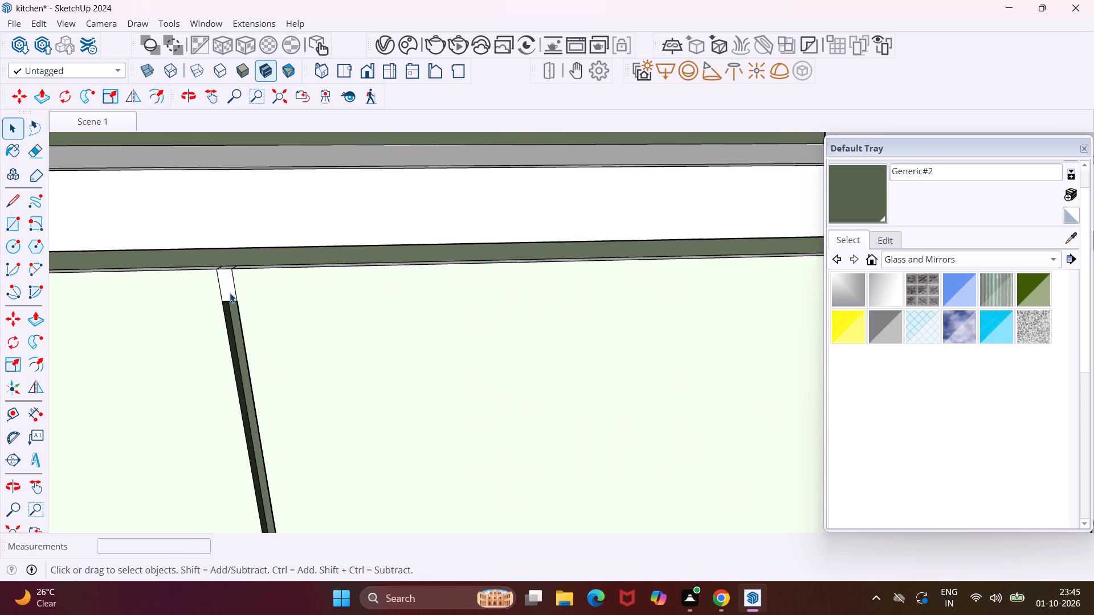
scroll(230, 293, "up", 5)
left_click(229, 292)
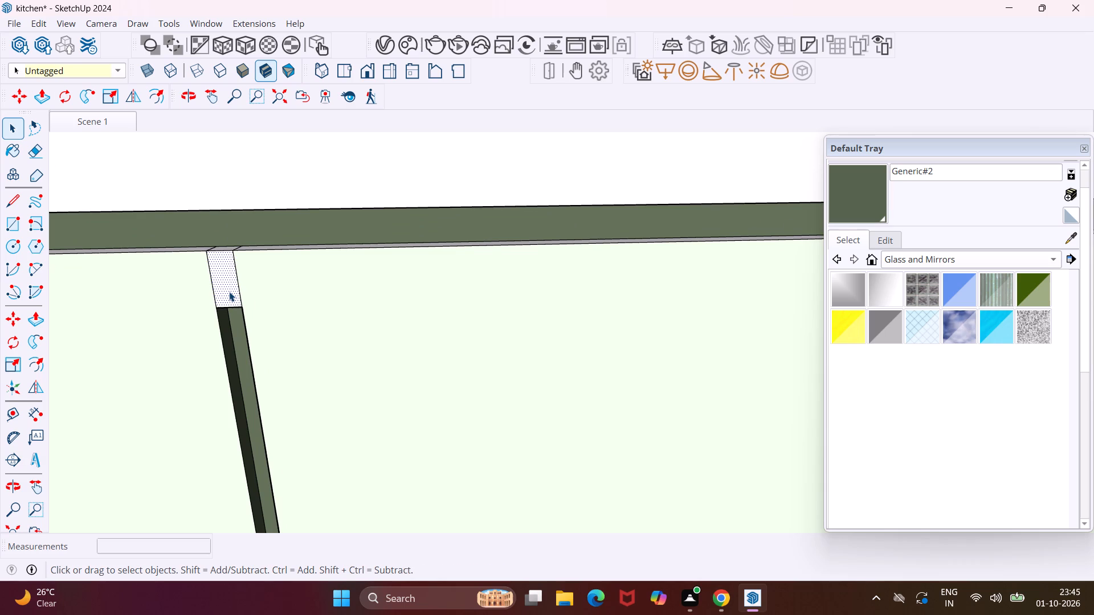
key("p")
left_click(229, 292)
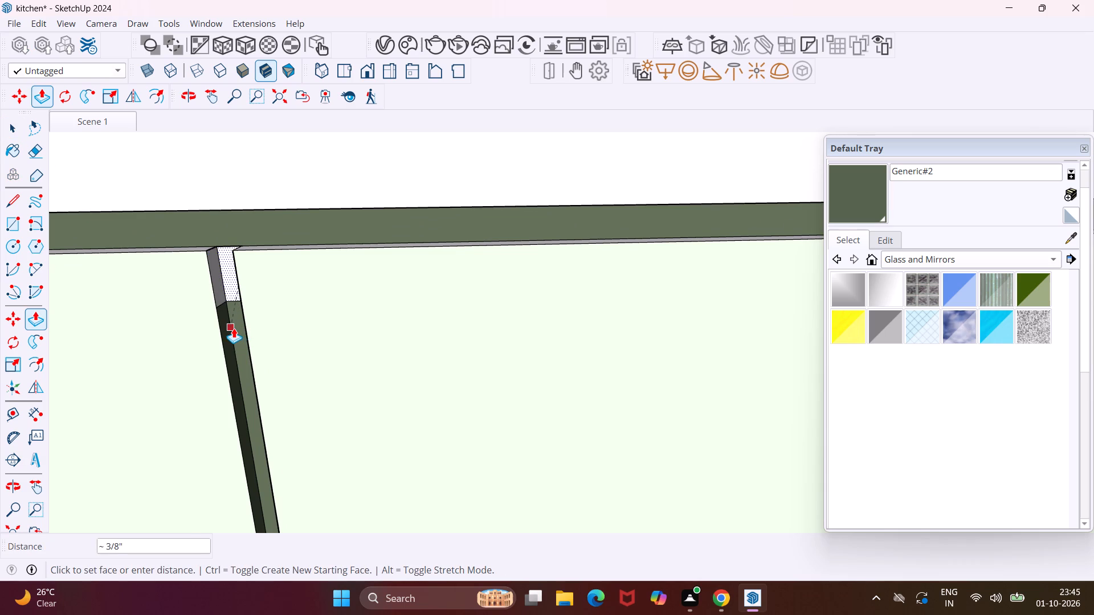
scroll(234, 328, "up", 3)
left_click(235, 328)
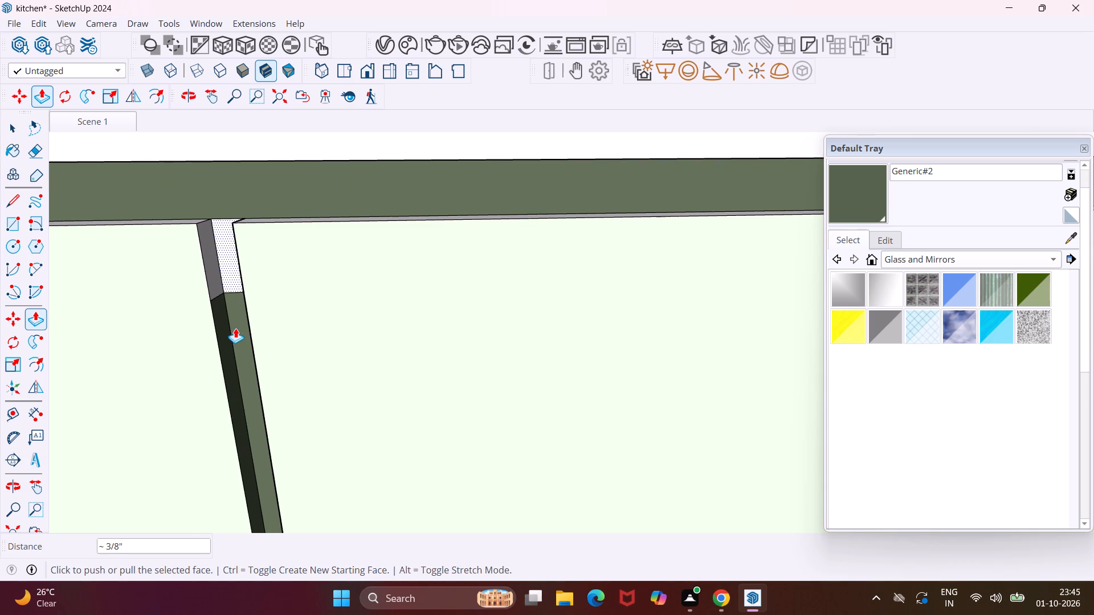
key("Escape")
key("space")
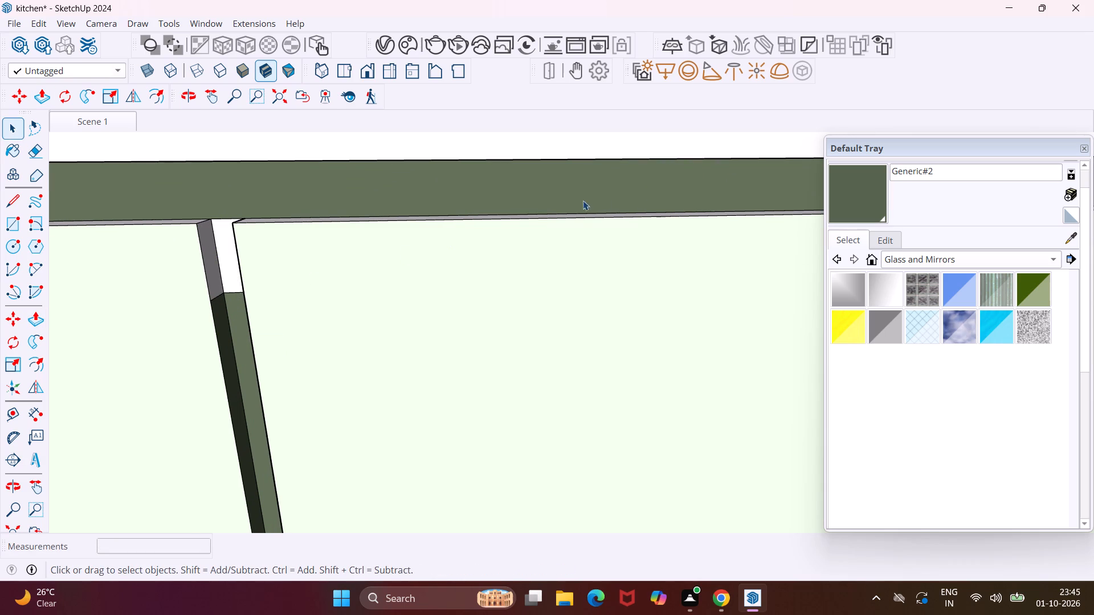
Paint the deepened top of the gap with Generic#2: its back face, both side faces and the adjoining fronts' top edges.
left_click(839, 203)
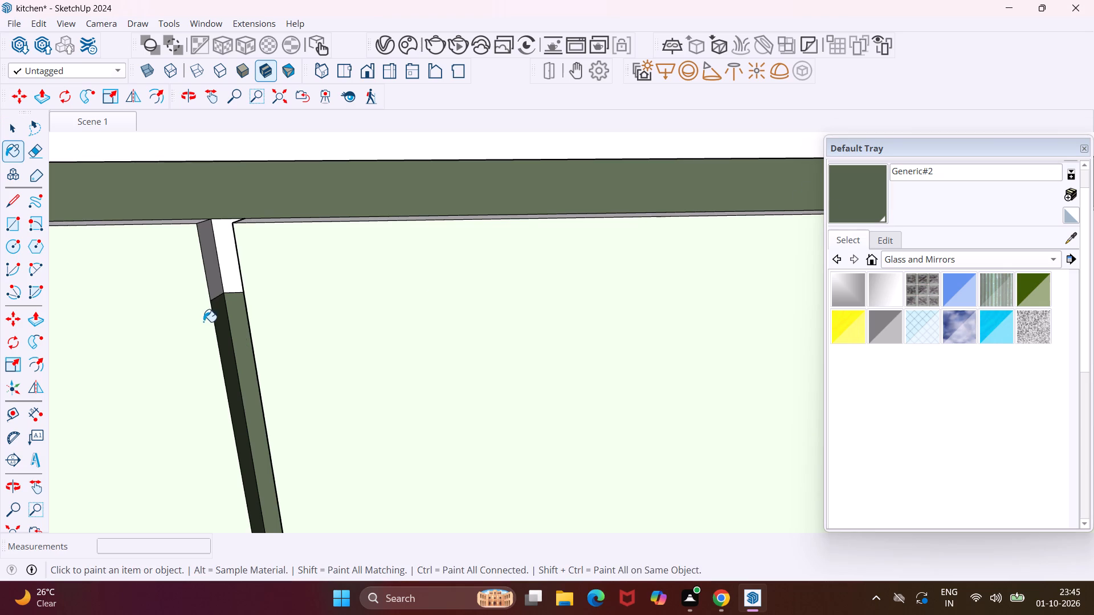
scroll(220, 281, "up", 4)
left_click(213, 276)
left_click(225, 265)
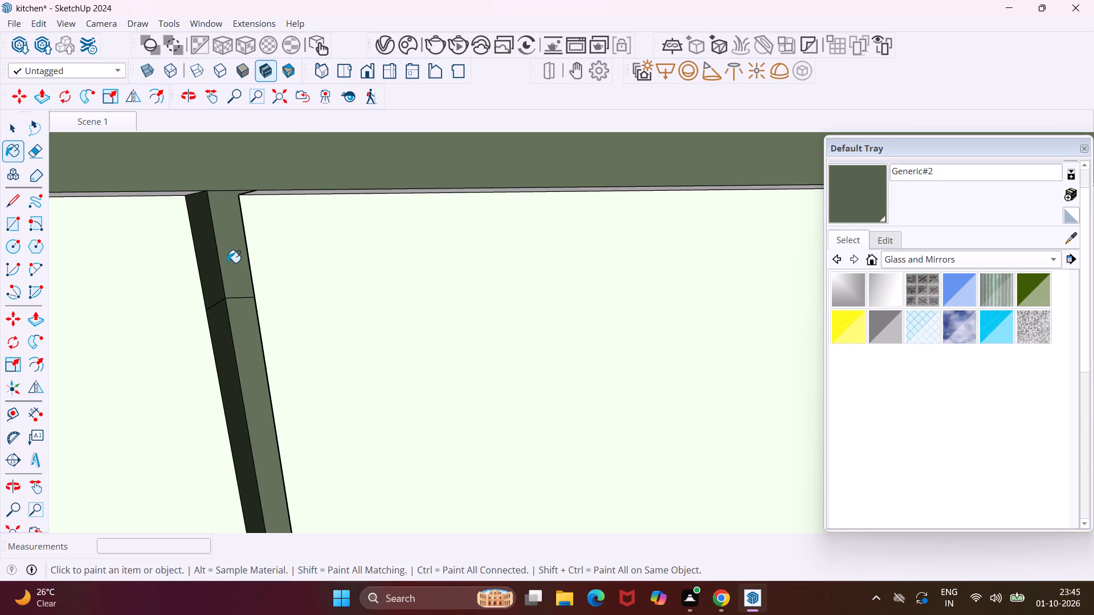
middle_click_drag(227, 263, 421, 338)
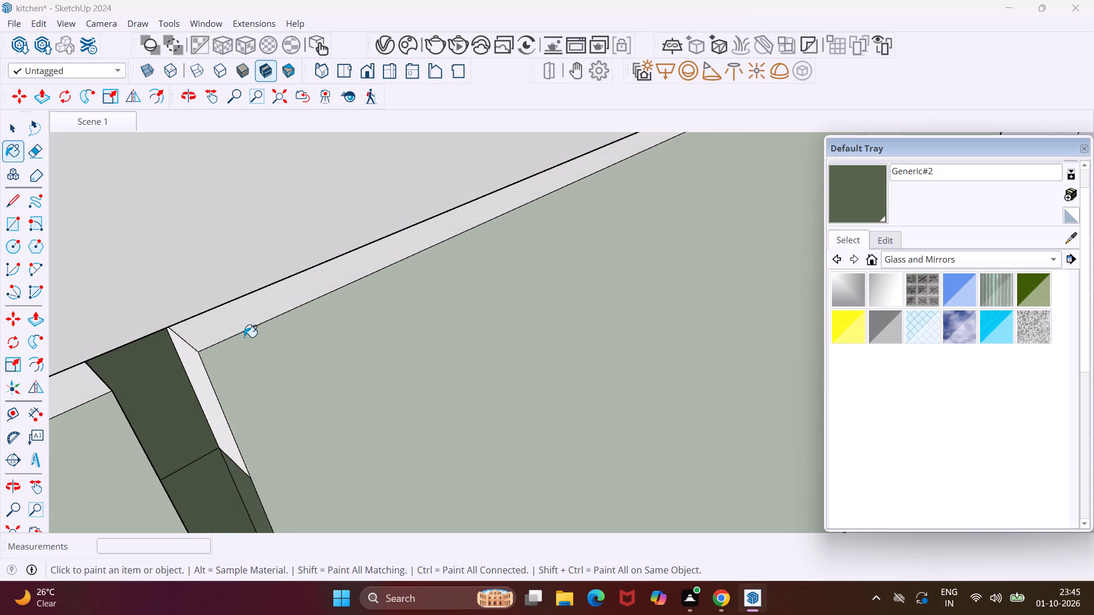
left_click(232, 327)
left_click(189, 374)
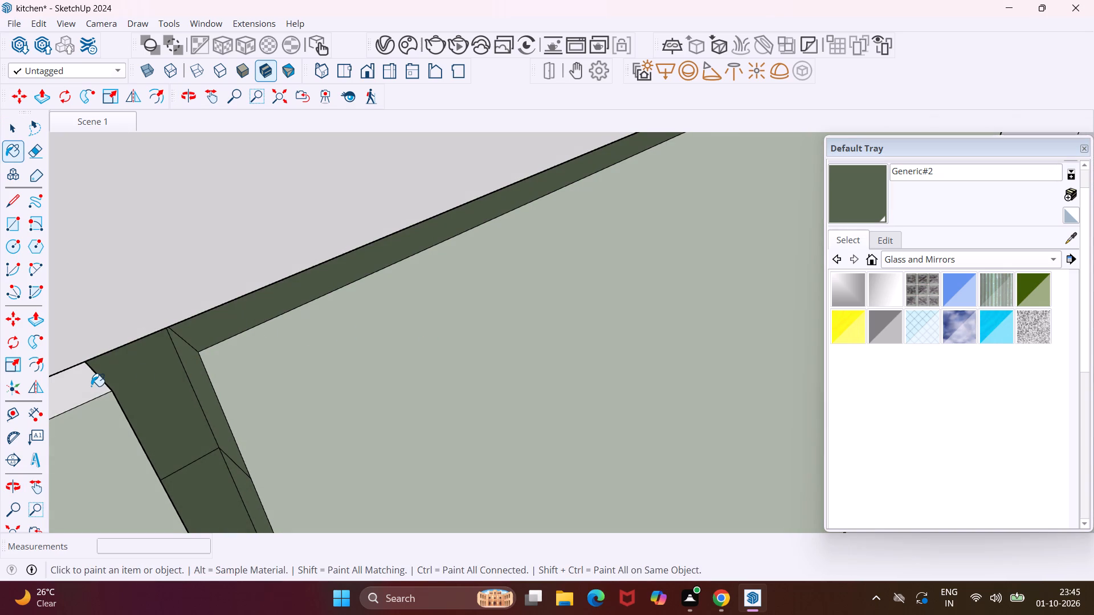
left_click(91, 386)
middle_click_drag(138, 380, 97, 245)
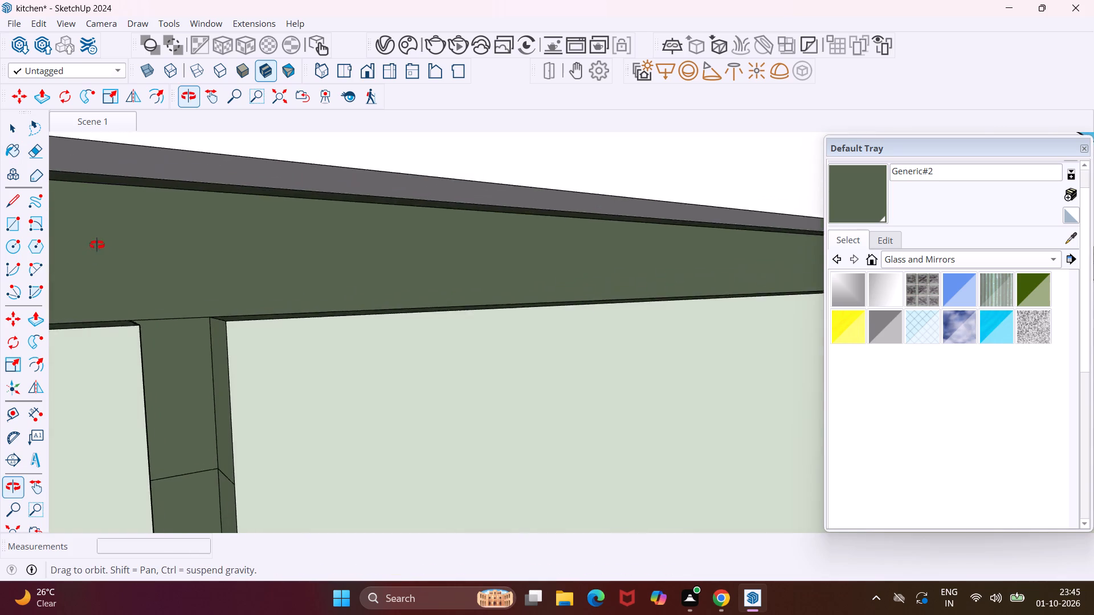
middle_click_drag(97, 245, 1, 296)
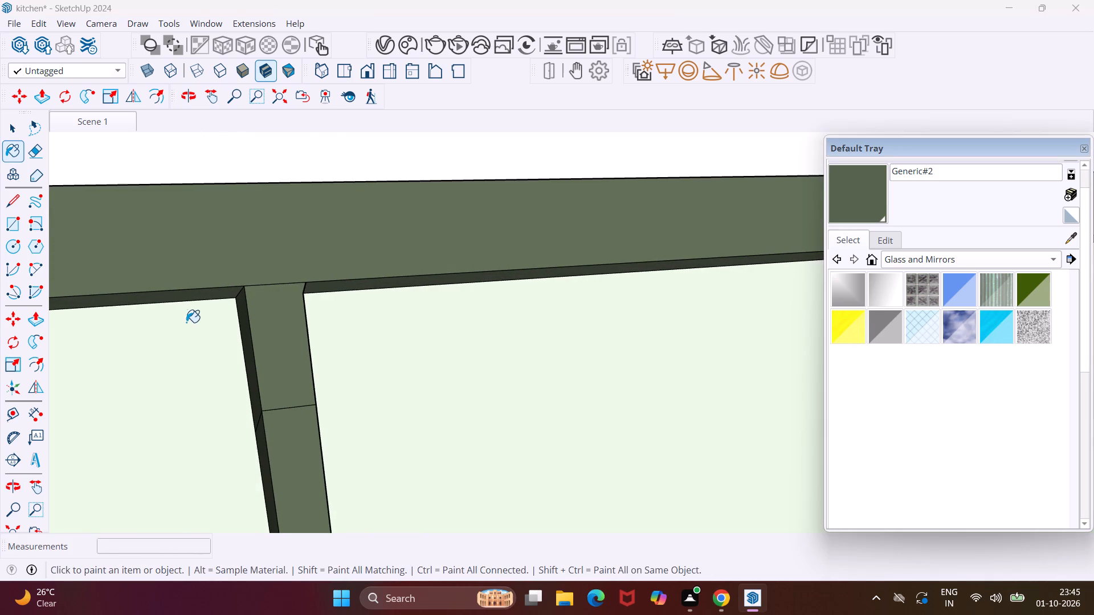
Paint the vertical gap between the two base cabinet fronts opposite the sink run with Generic#2, including back and both side faces.
scroll(186, 322, "down", 16)
scroll(222, 299, "down", 5)
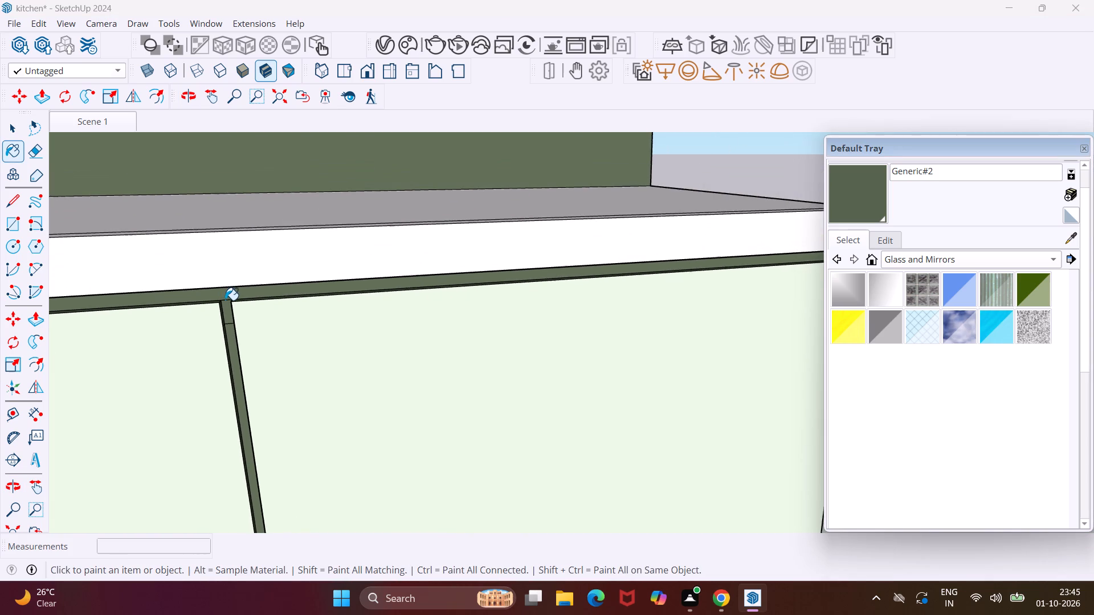
scroll(225, 300, "down", 5)
middle_click_drag(293, 292, 0, 340)
scroll(328, 331, "down", 12)
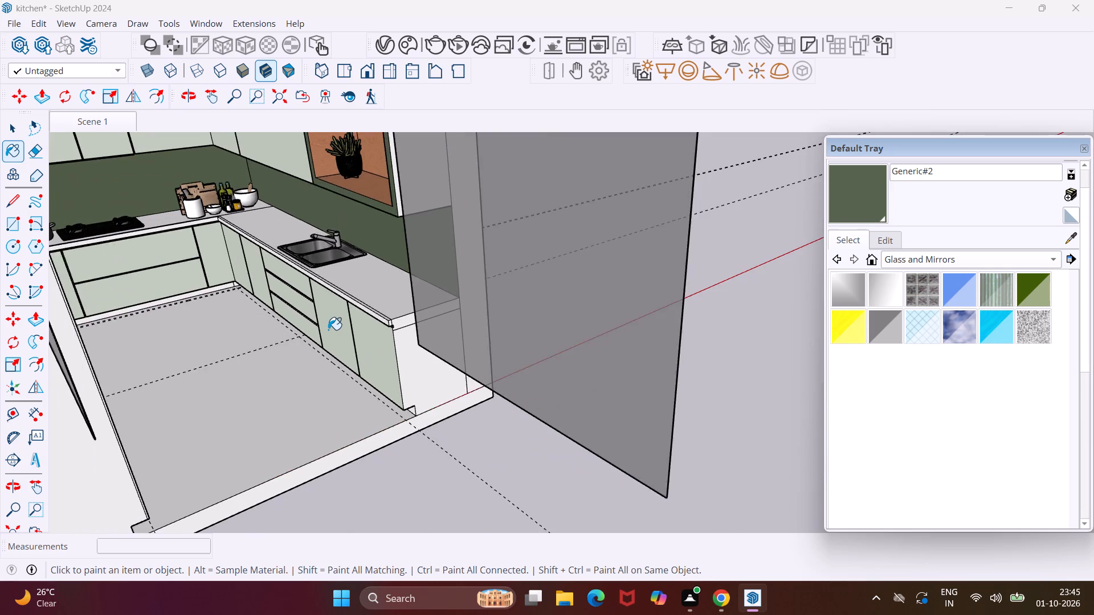
scroll(328, 330, "down", 3)
middle_click_drag(301, 336, 114, 311)
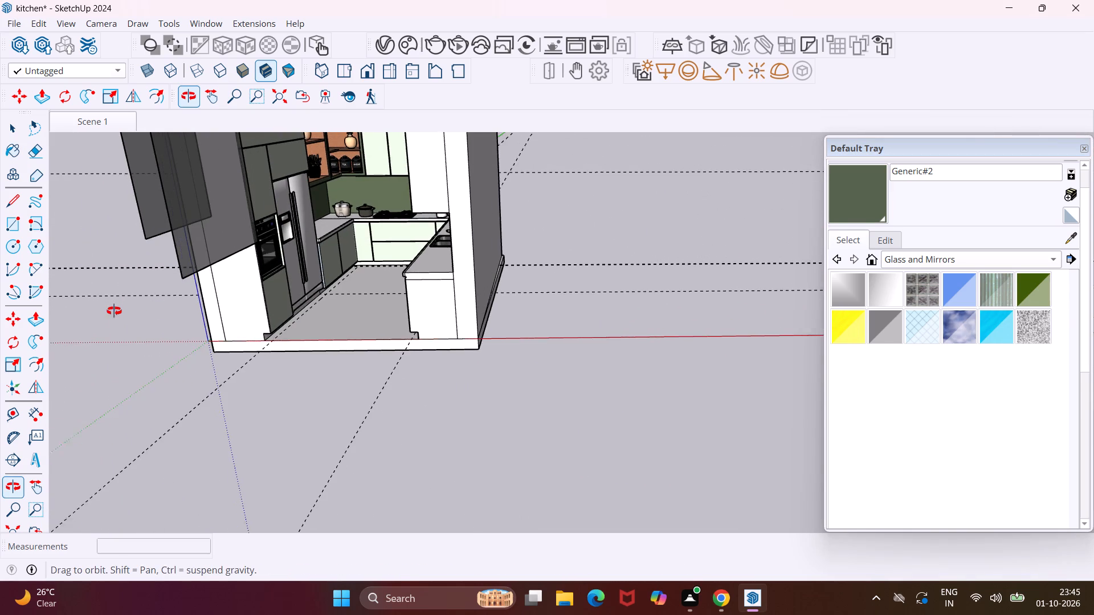
middle_click_drag(114, 311, 113, 312)
scroll(352, 233, "up", 20)
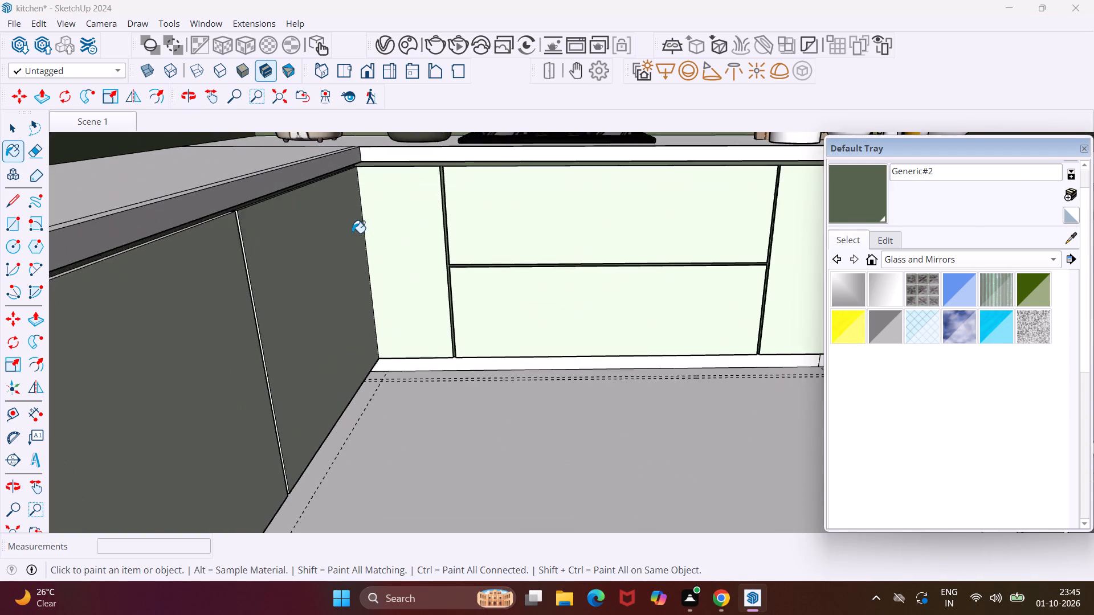
scroll(352, 233, "up", 2)
middle_click_drag(351, 233, 294, 239)
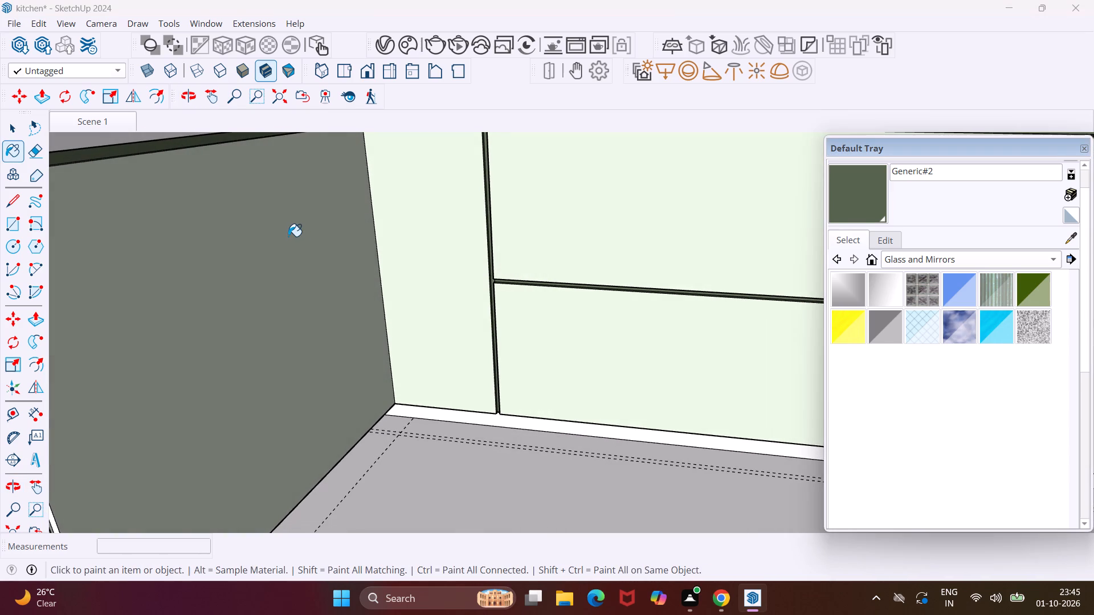
scroll(288, 236, "down", 9)
scroll(193, 261, "up", 2)
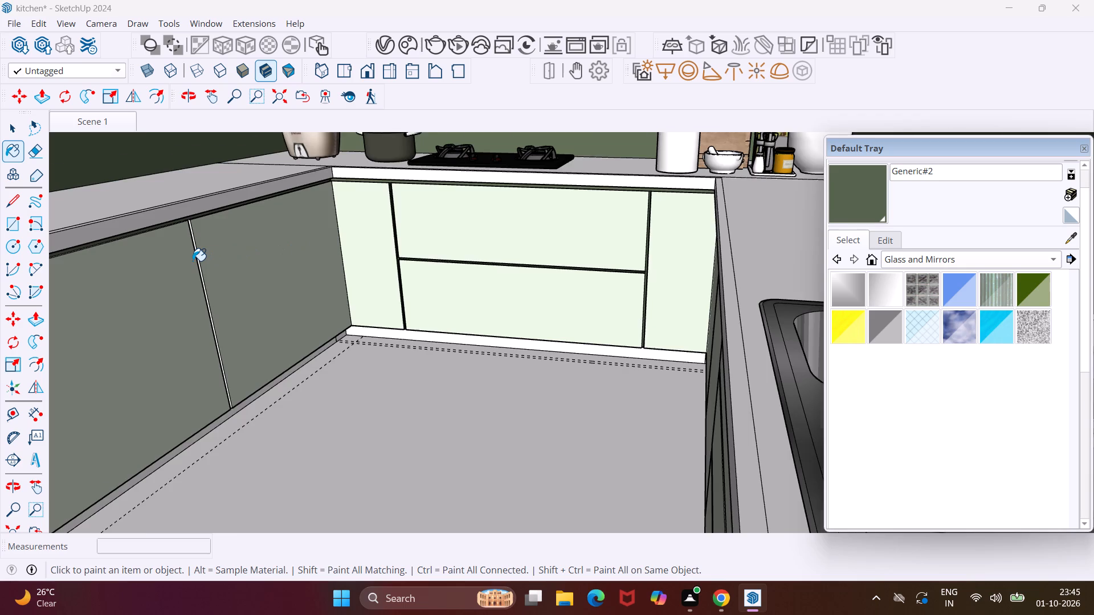
scroll(193, 261, "up", 15)
middle_click_drag(188, 261, 12, 276)
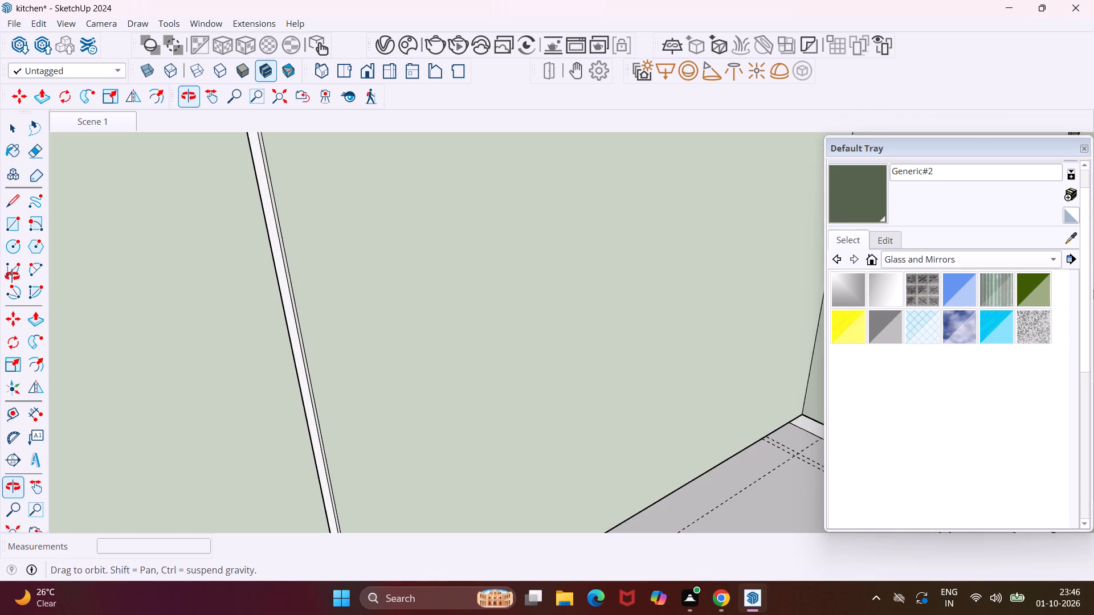
middle_click_drag(12, 276, 13, 278)
scroll(279, 277, "up", 9)
middle_click_drag(277, 276, 136, 293)
left_click(307, 288)
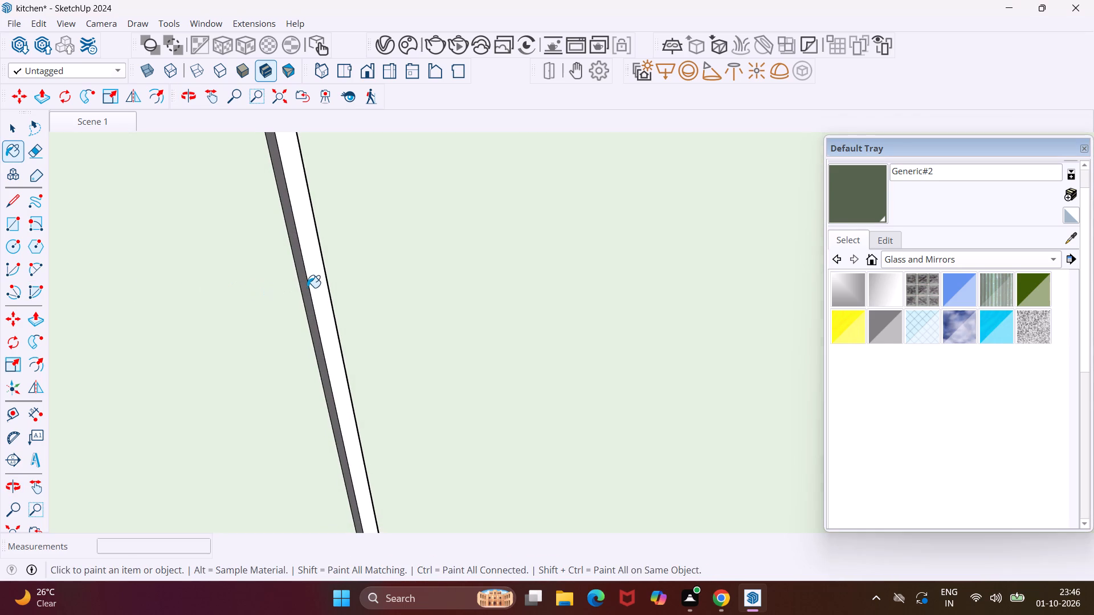
left_click(311, 278)
middle_click_drag(312, 278, 360, 268)
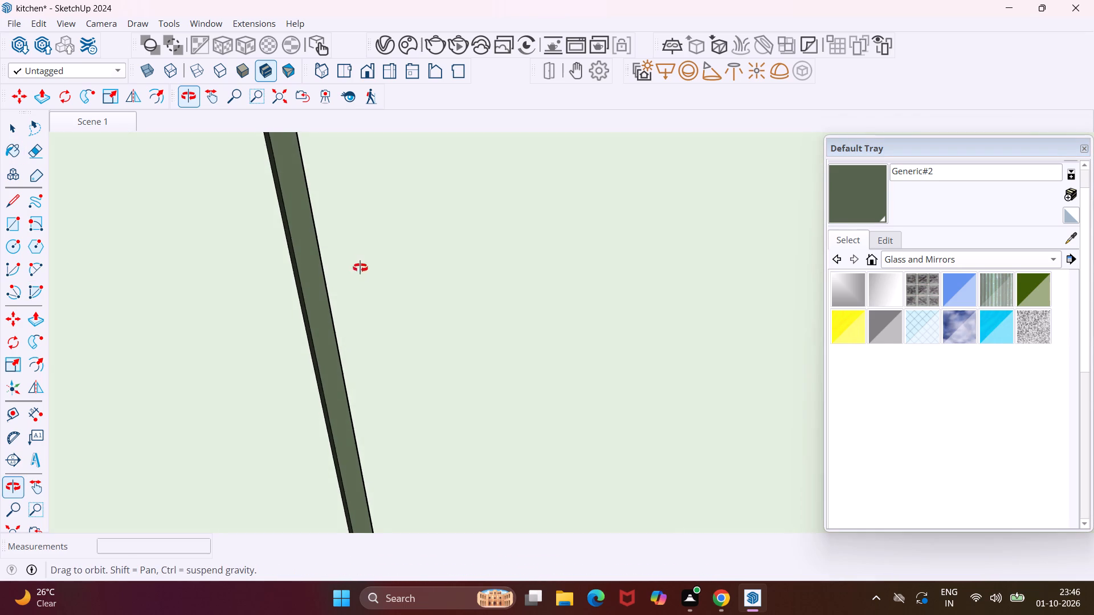
middle_click_drag(360, 268, 488, 281)
scroll(307, 292, "up", 3)
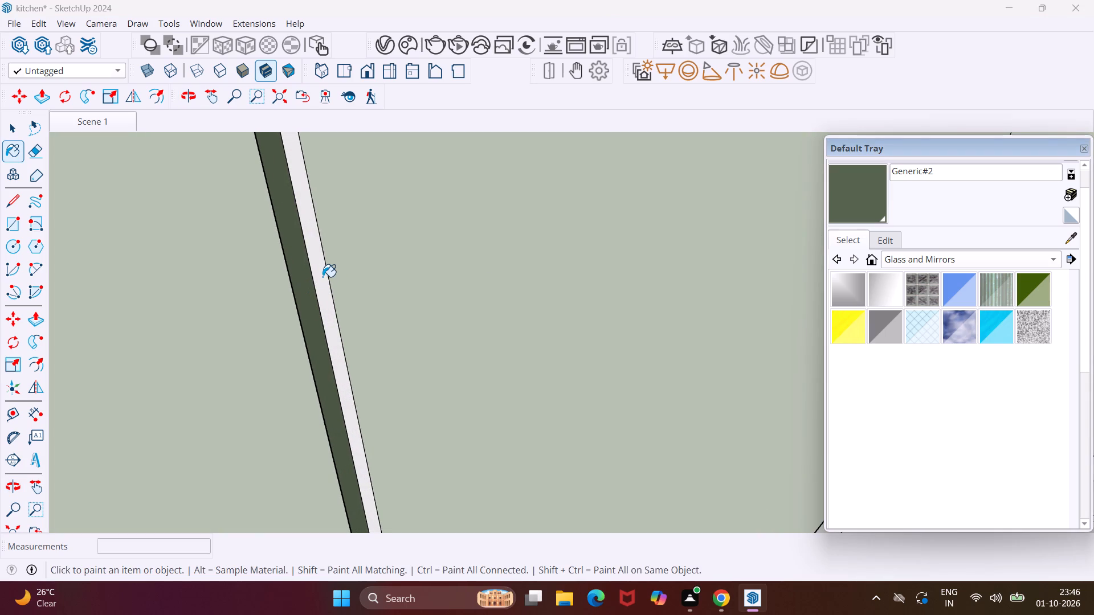
left_click(323, 277)
Paint the vertical gap between the tall unit's oven-column front and the front above the fridge with Generic#2, including back and both side faces.
scroll(304, 270, "down", 16)
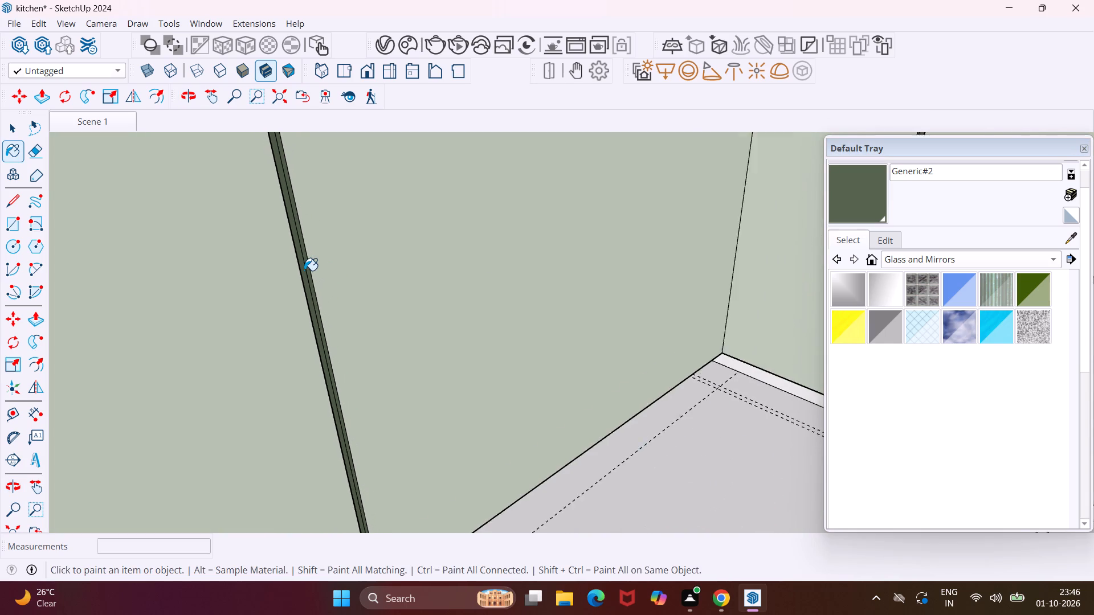
scroll(304, 270, "down", 11)
middle_click_drag(219, 245, 175, 244)
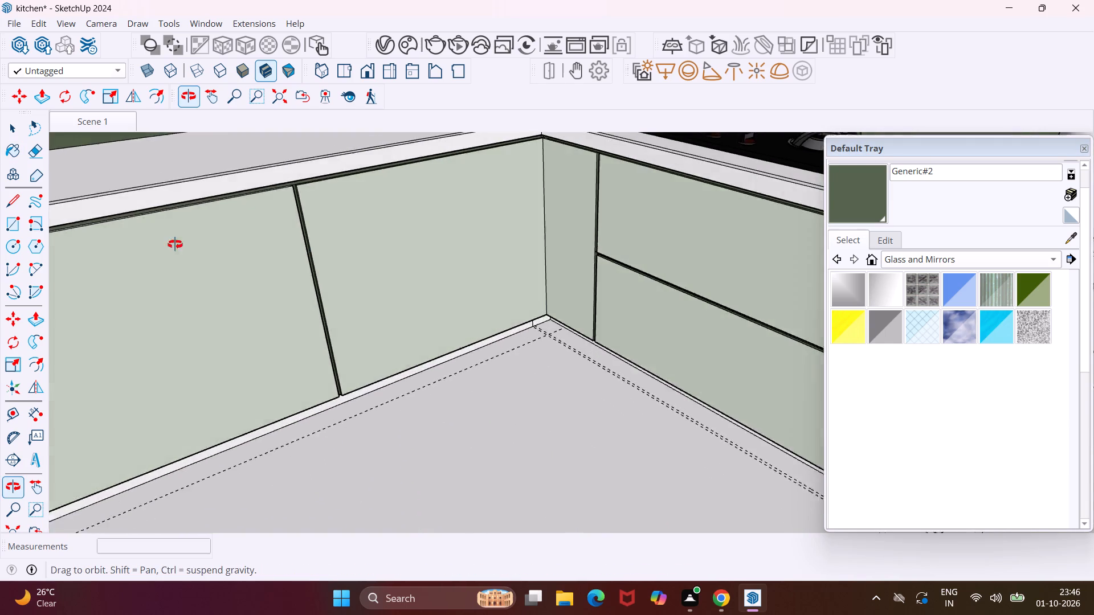
middle_click_drag(175, 244, 84, 221)
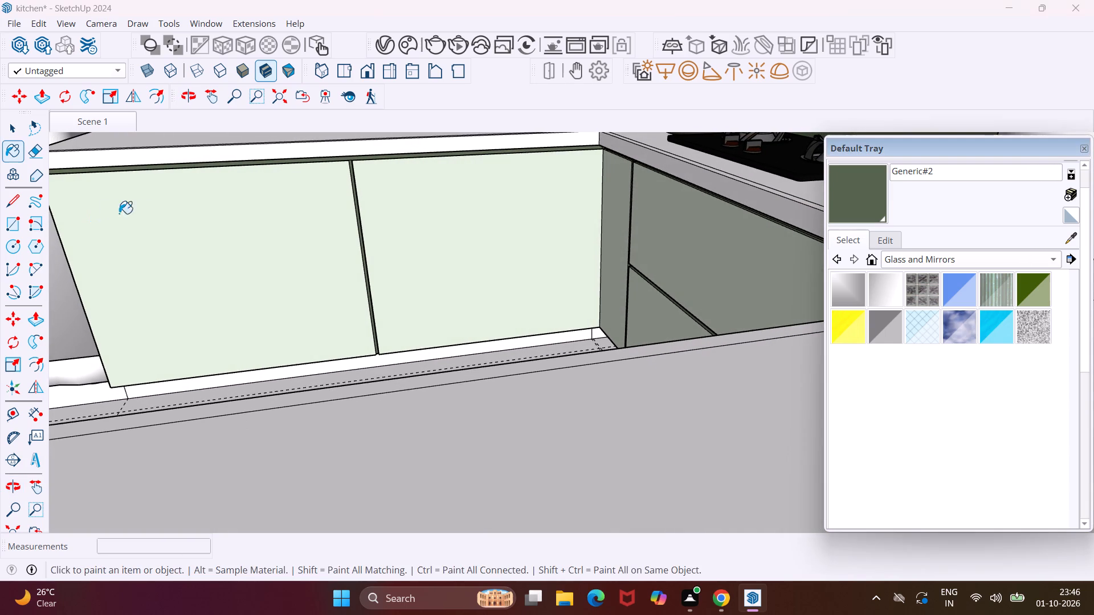
middle_click_drag(146, 226, 540, 225)
scroll(503, 229, "down", 5)
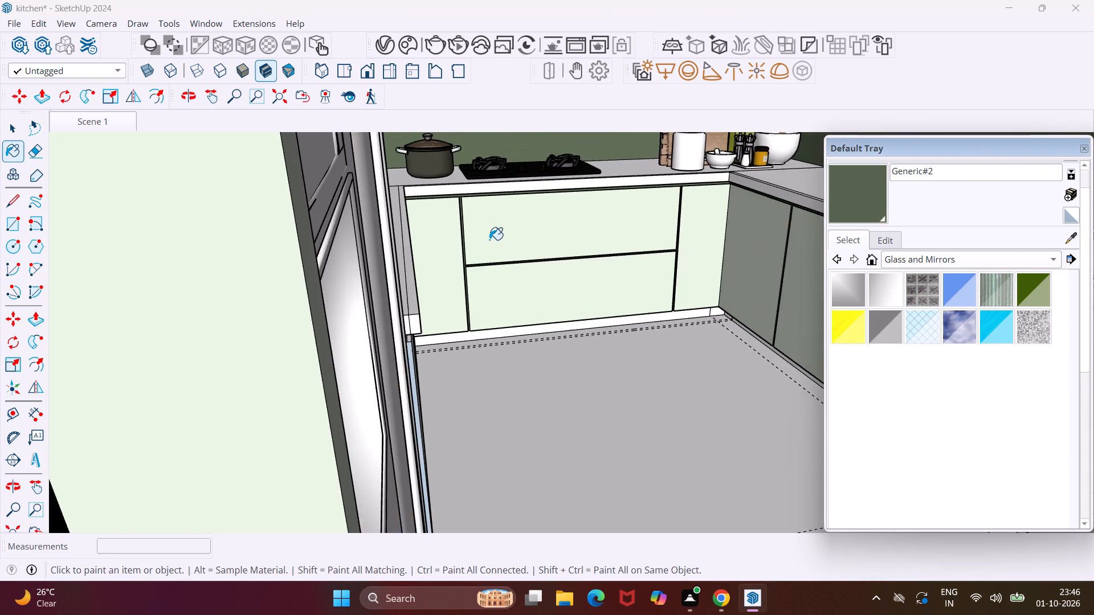
scroll(486, 242, "down", 20)
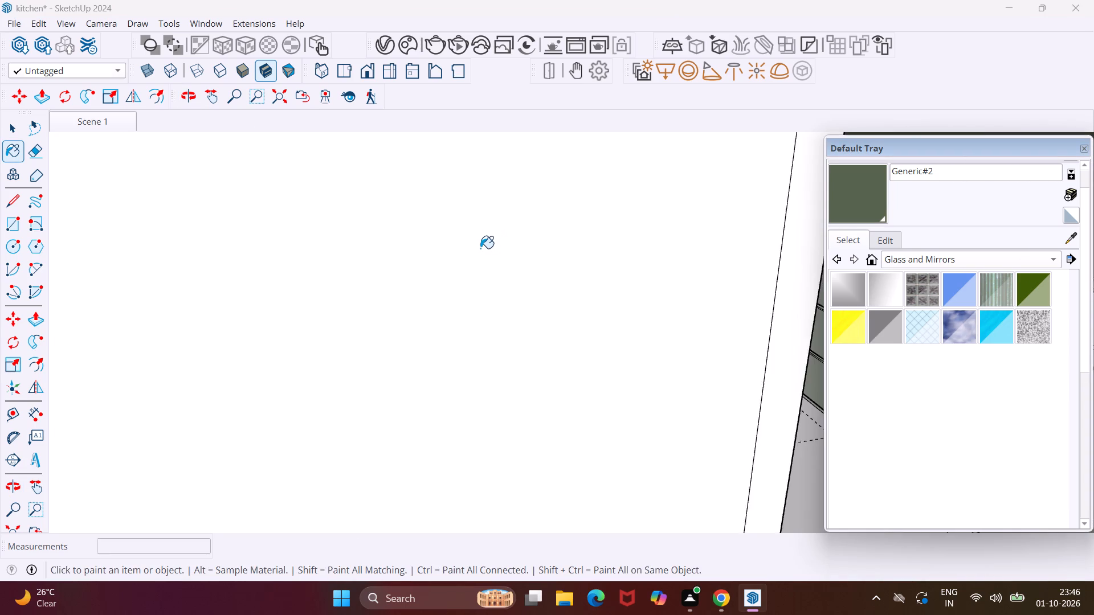
scroll(480, 248, "down", 20)
scroll(469, 258, "down", 12)
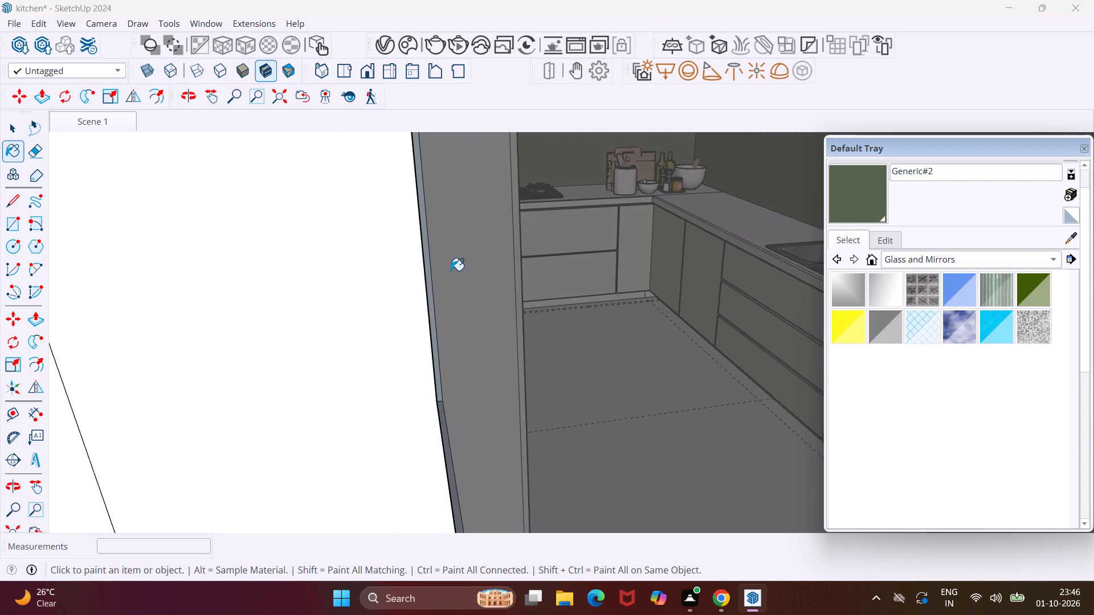
middle_click_drag(558, 259, 409, 265)
scroll(352, 286, "down", 11)
scroll(419, 323, "down", 6)
scroll(351, 353, "down", 5)
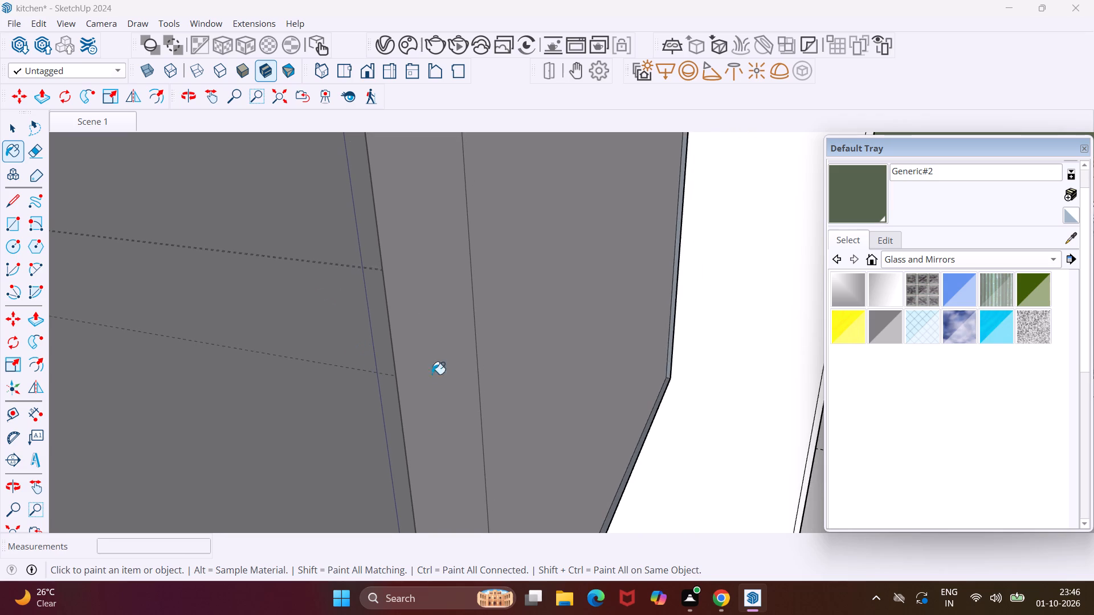
scroll(451, 367, "down", 5)
scroll(568, 369, "down", 12)
scroll(676, 359, "down", 6)
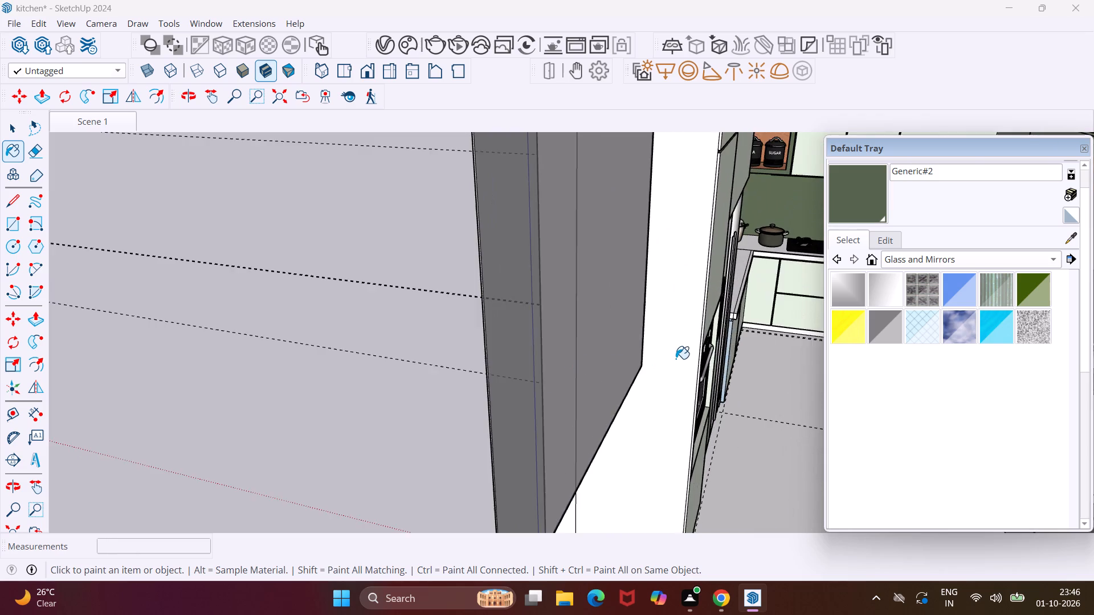
scroll(676, 358, "down", 11)
middle_click_drag(767, 260, 765, 259)
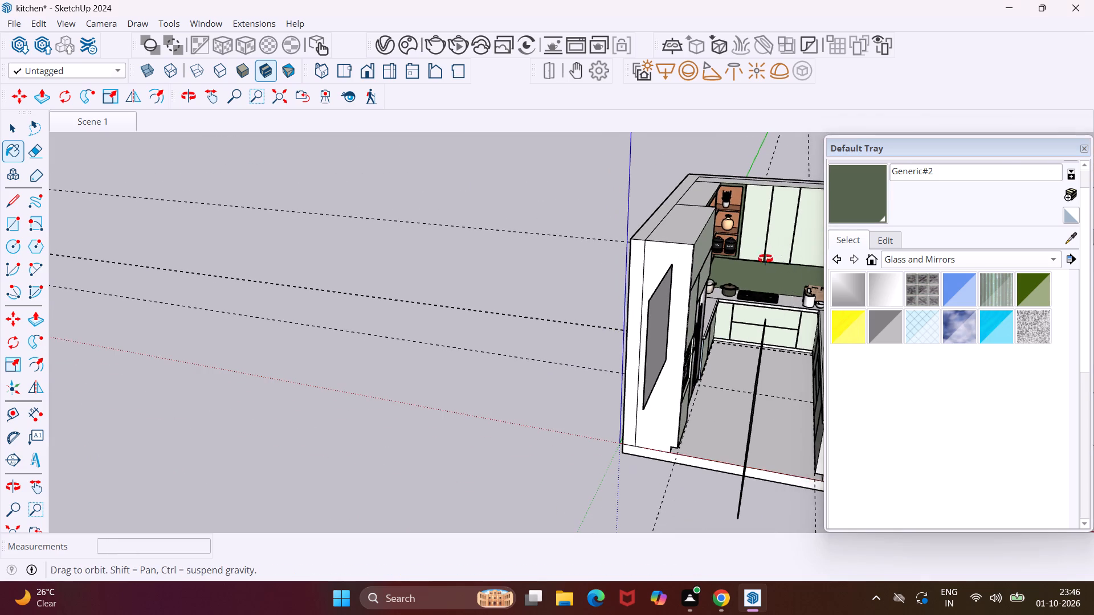
middle_click_drag(765, 259, 519, 264)
scroll(562, 300, "up", 2)
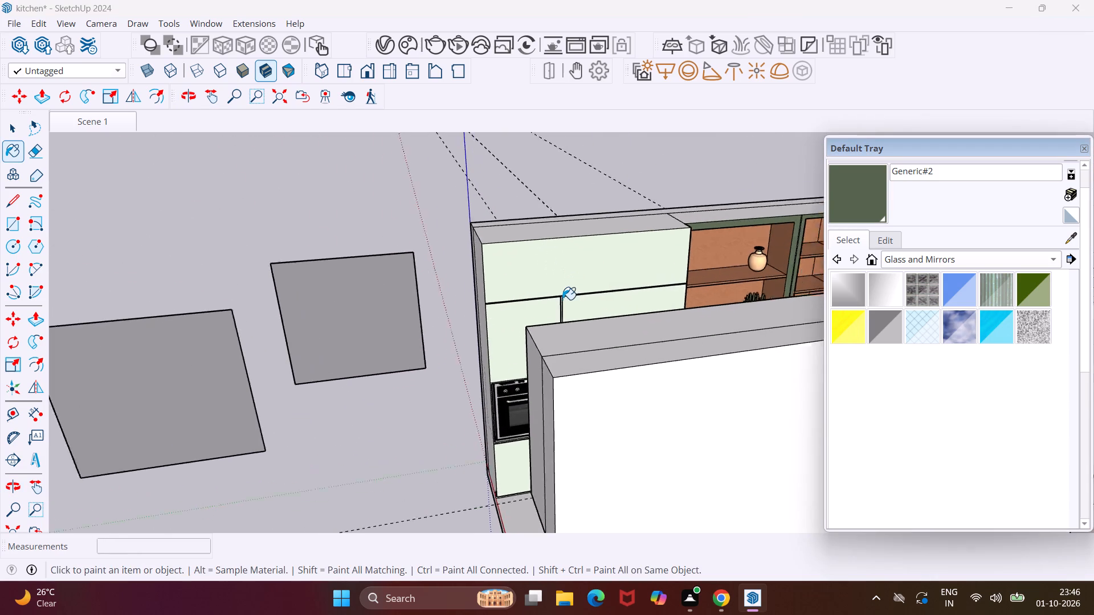
scroll(562, 300, "up", 19)
middle_click_drag(562, 300, 544, 258)
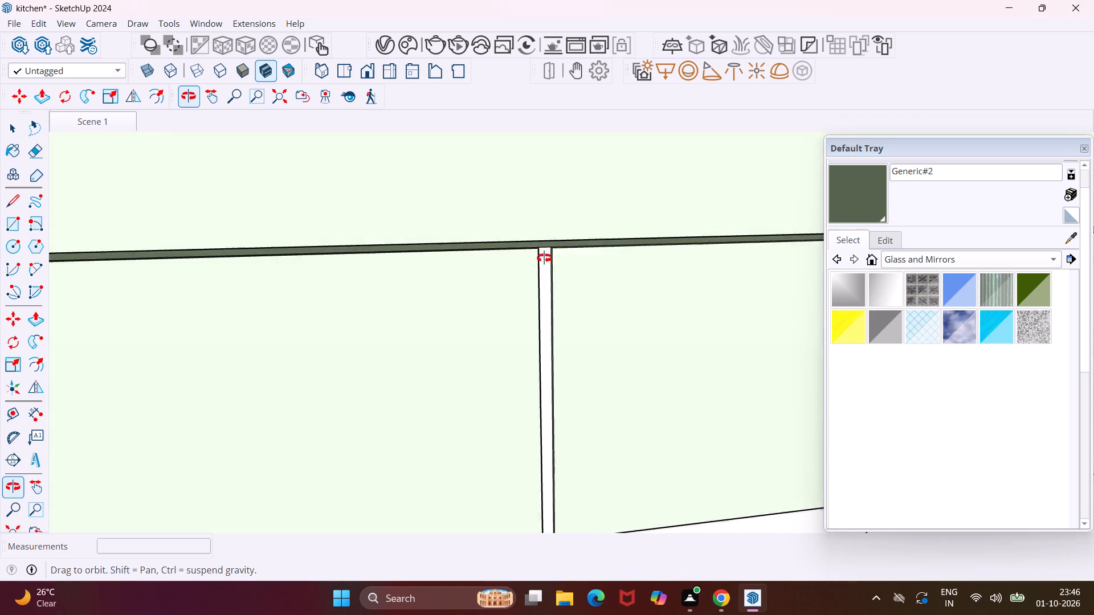
middle_click_drag(544, 258, 544, 232)
left_click(545, 270)
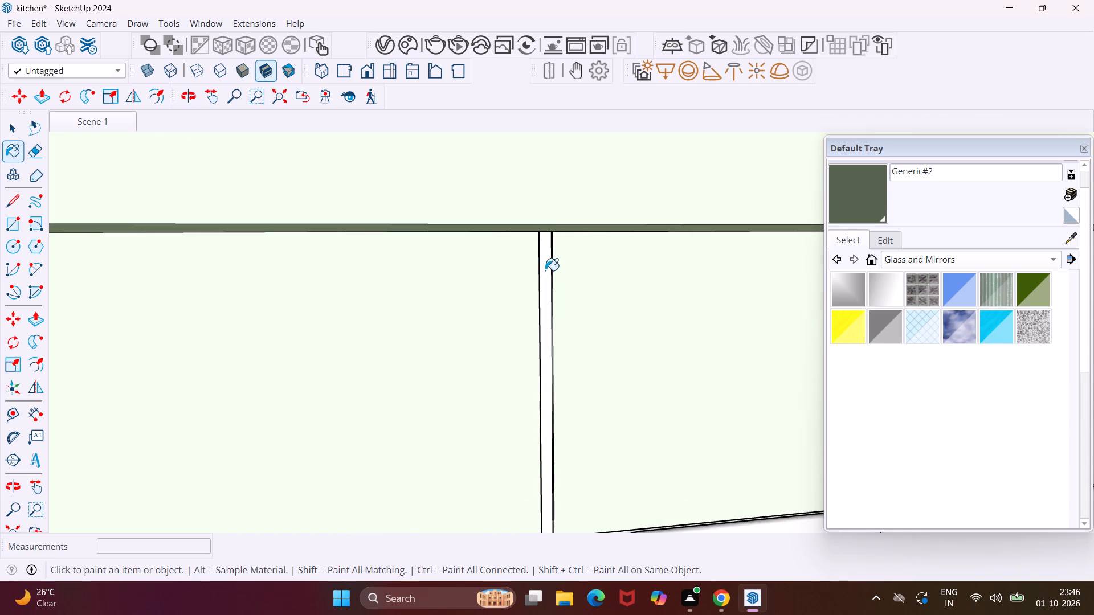
scroll(545, 270, "up", 7)
middle_click_drag(545, 270, 455, 231)
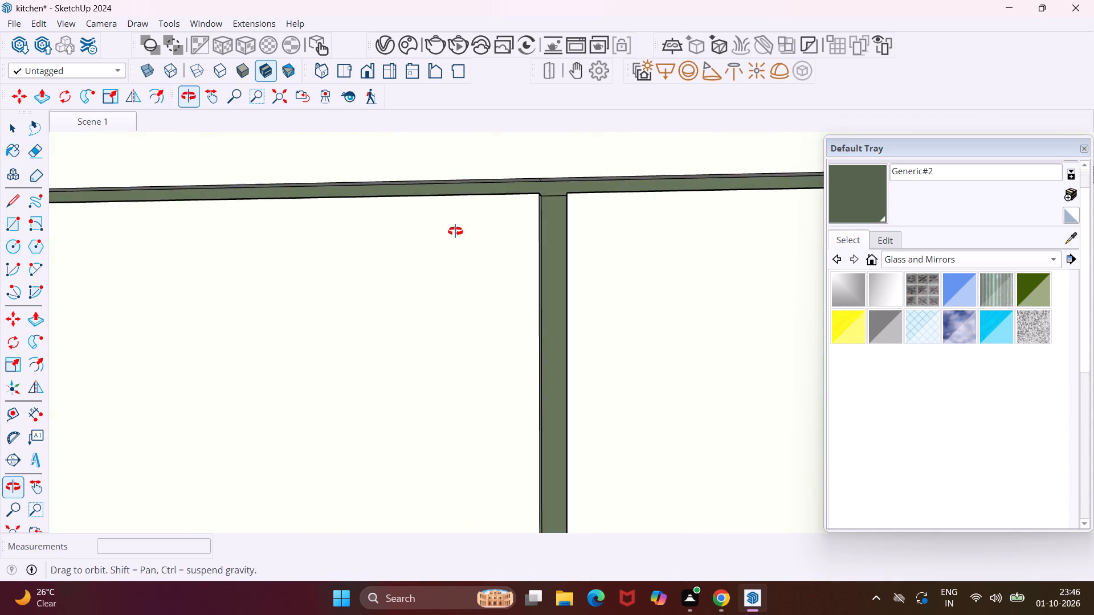
middle_click_drag(455, 231, 362, 246)
scroll(568, 273, "up", 4)
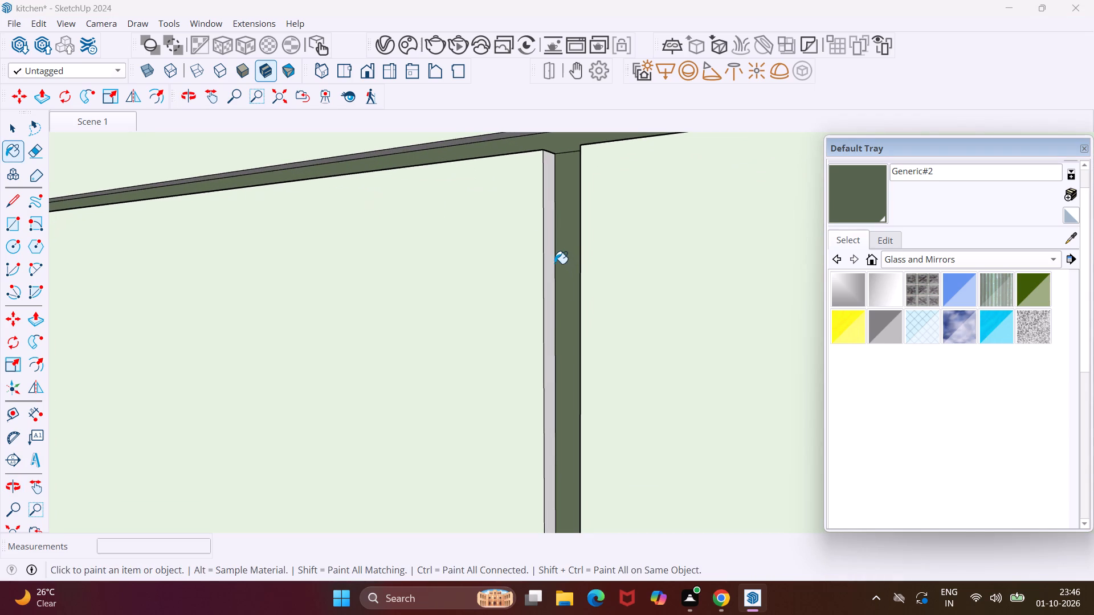
left_click(552, 261)
middle_click_drag(552, 243, 642, 229)
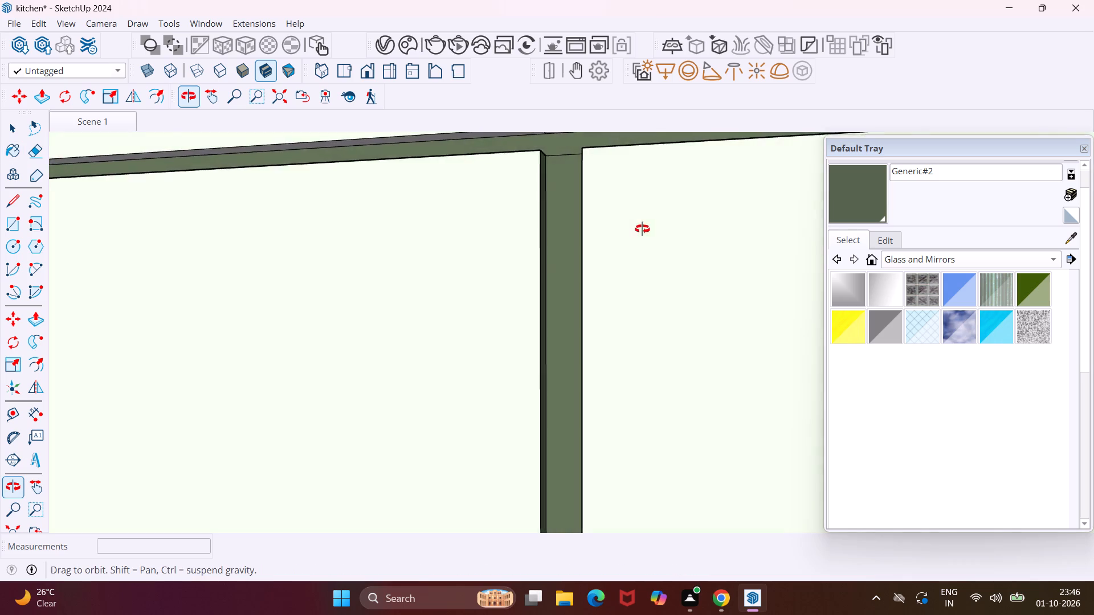
middle_click_drag(642, 229, 754, 251)
middle_click_drag(540, 272, 704, 292)
scroll(548, 286, "up", 5)
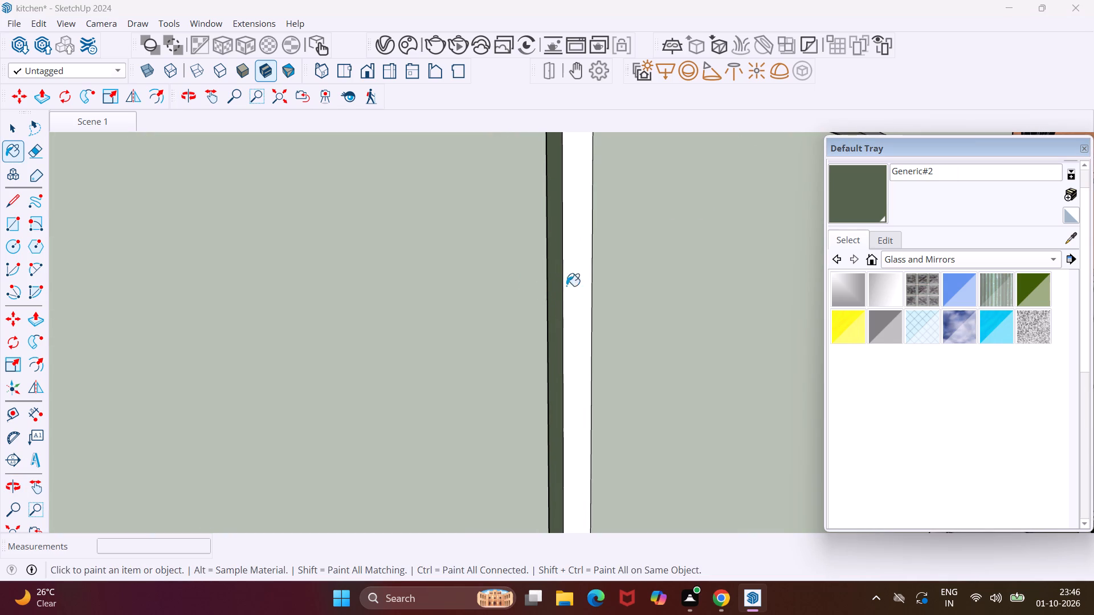
left_click(579, 286)
Paint the horizontal gap above these fronts with Generic#2: the underside faces of the upper front and the top edge of the above-fridge front.
scroll(578, 285, "down", 8)
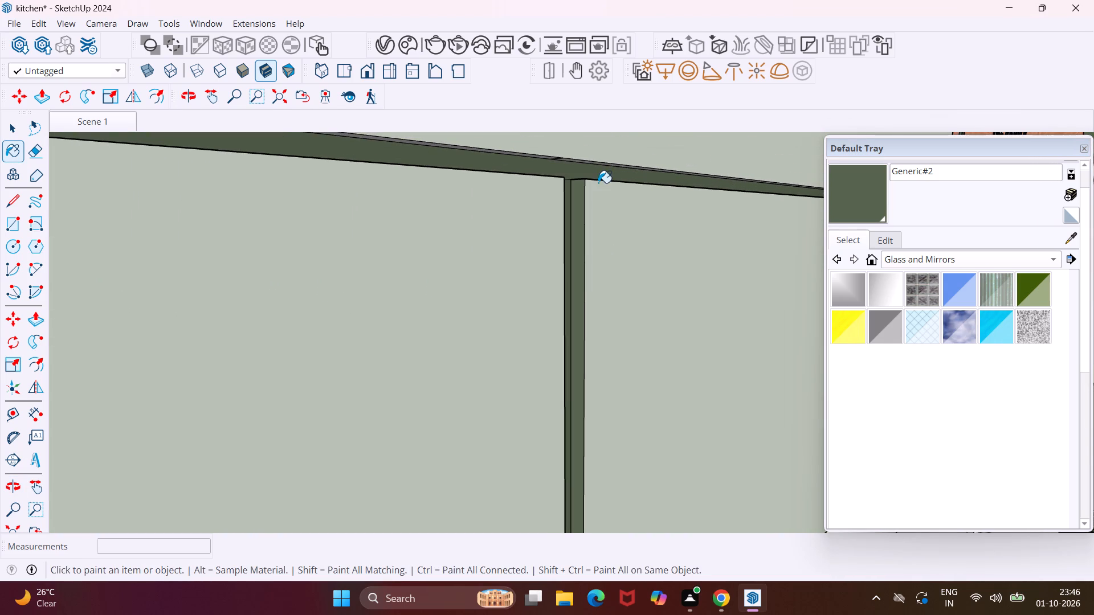
middle_click_drag(598, 182, 605, 138)
scroll(561, 192, "up", 6)
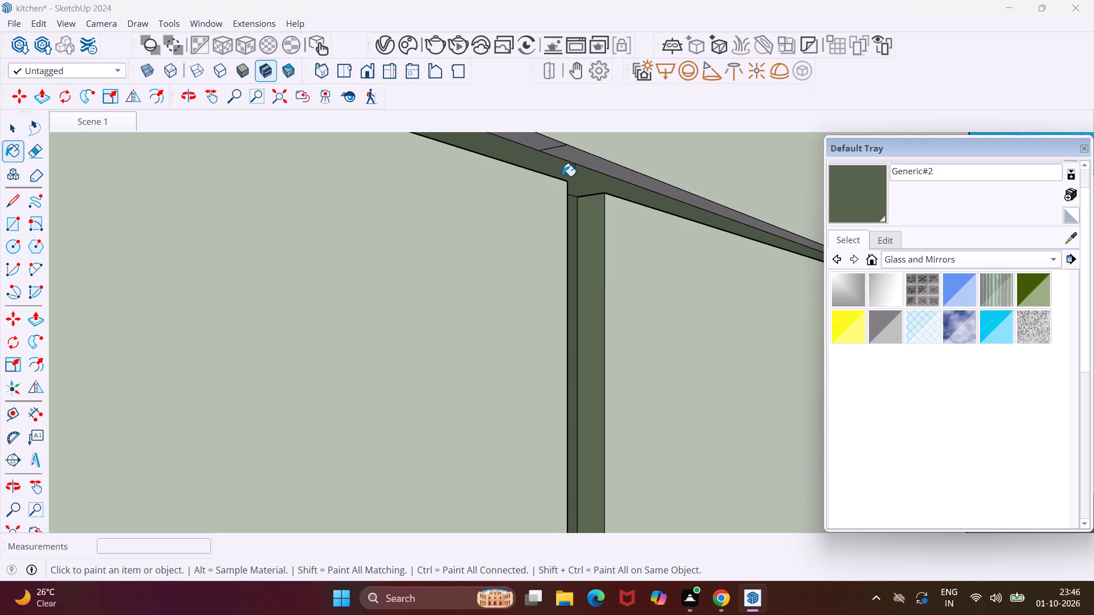
scroll(562, 176, "up", 2)
left_click(577, 159)
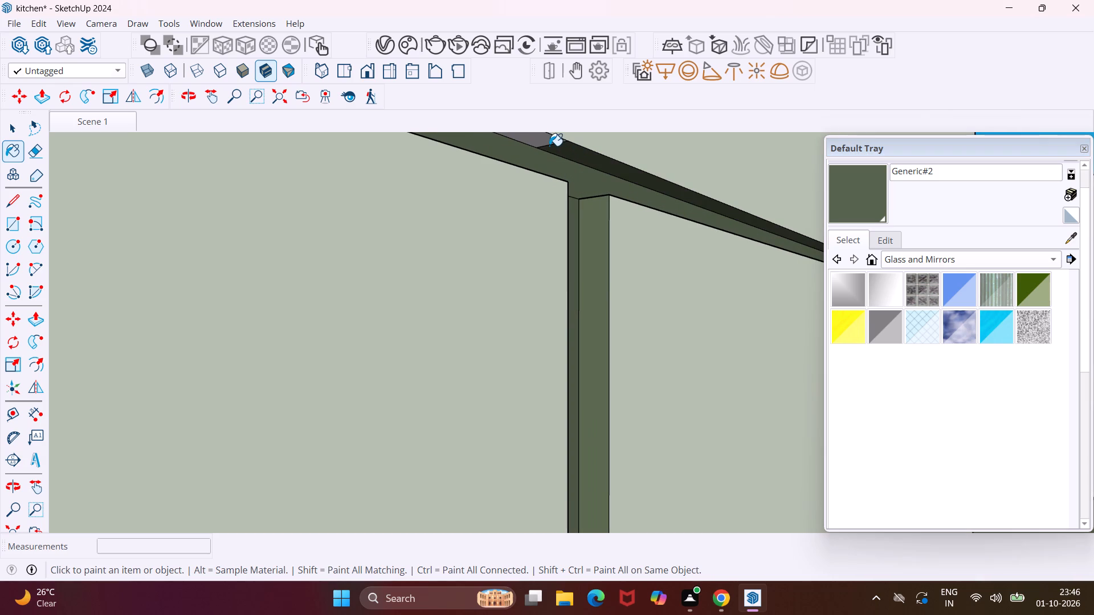
left_click(549, 145)
left_click(545, 141)
middle_click_drag(545, 149, 558, 284)
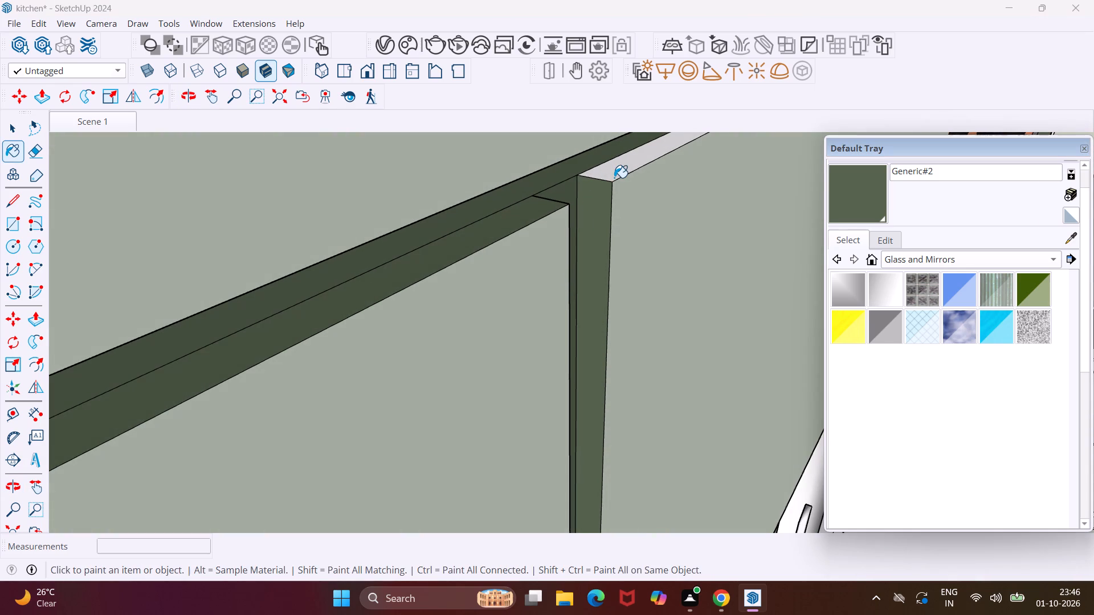
left_click(615, 178)
Paint the white horizontal strip between the oven surround and the cabinet front below it with Generic#2.
scroll(563, 177, "down", 6)
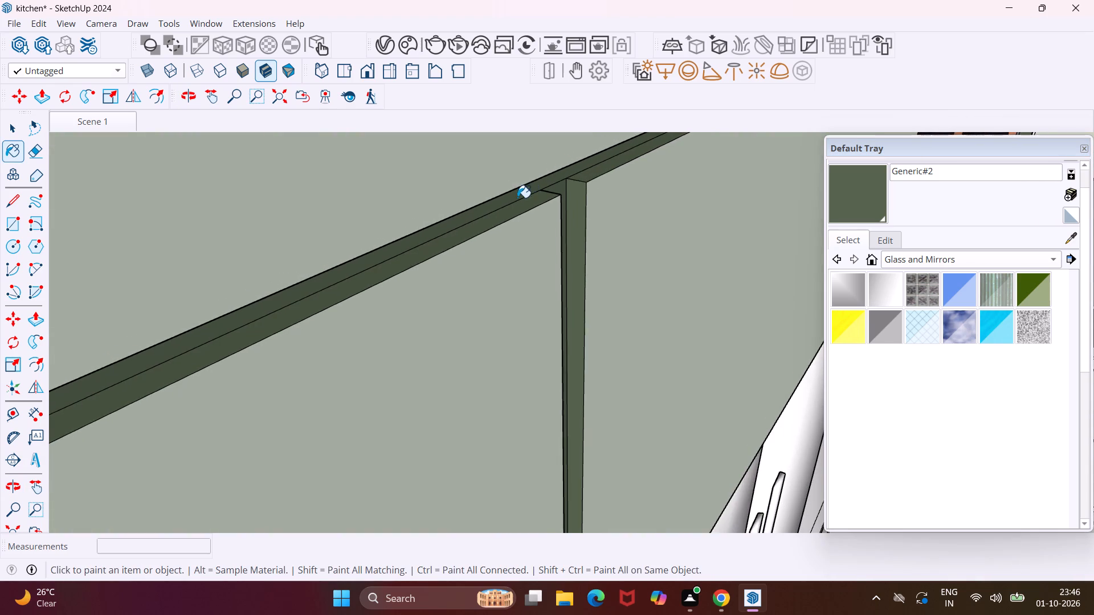
scroll(517, 198, "down", 17)
scroll(492, 204, "down", 11)
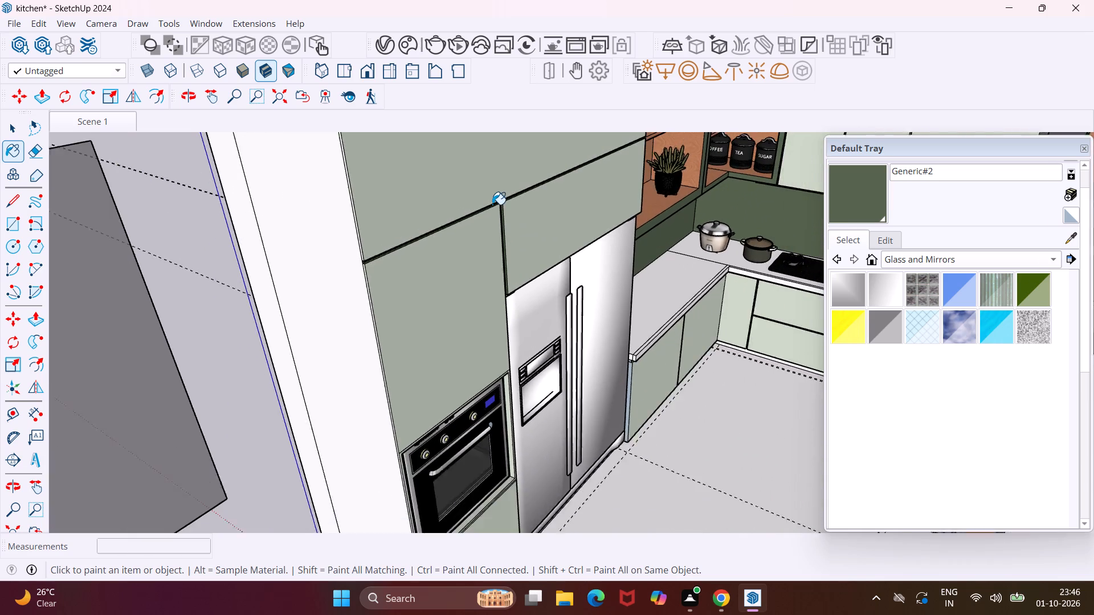
scroll(492, 204, "down", 4)
middle_click_drag(452, 444, 432, 428)
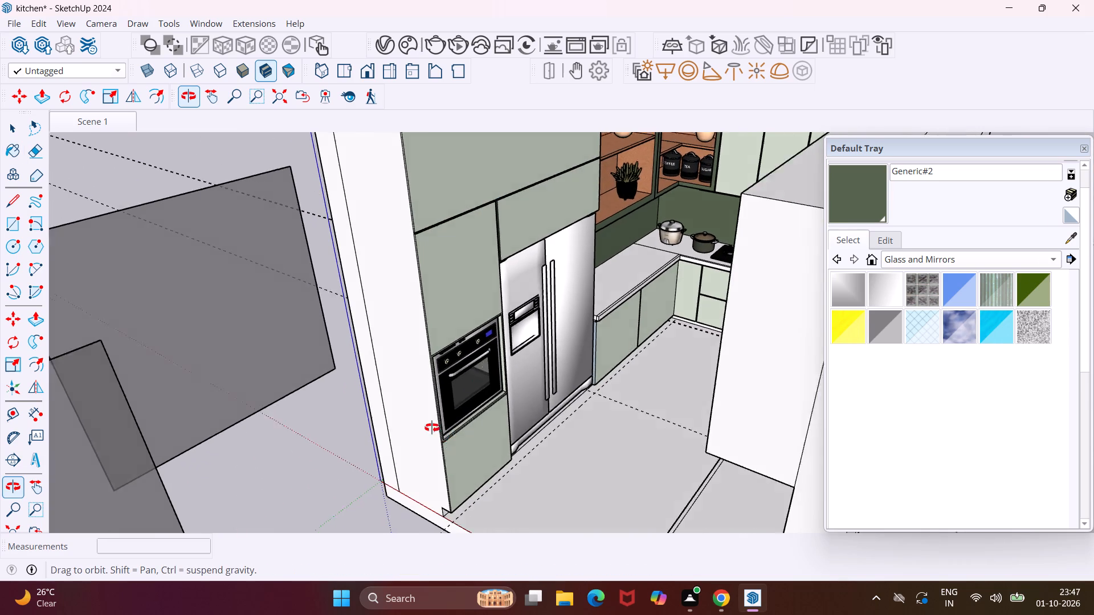
middle_click_drag(432, 428, 387, 359)
scroll(406, 371, "up", 12)
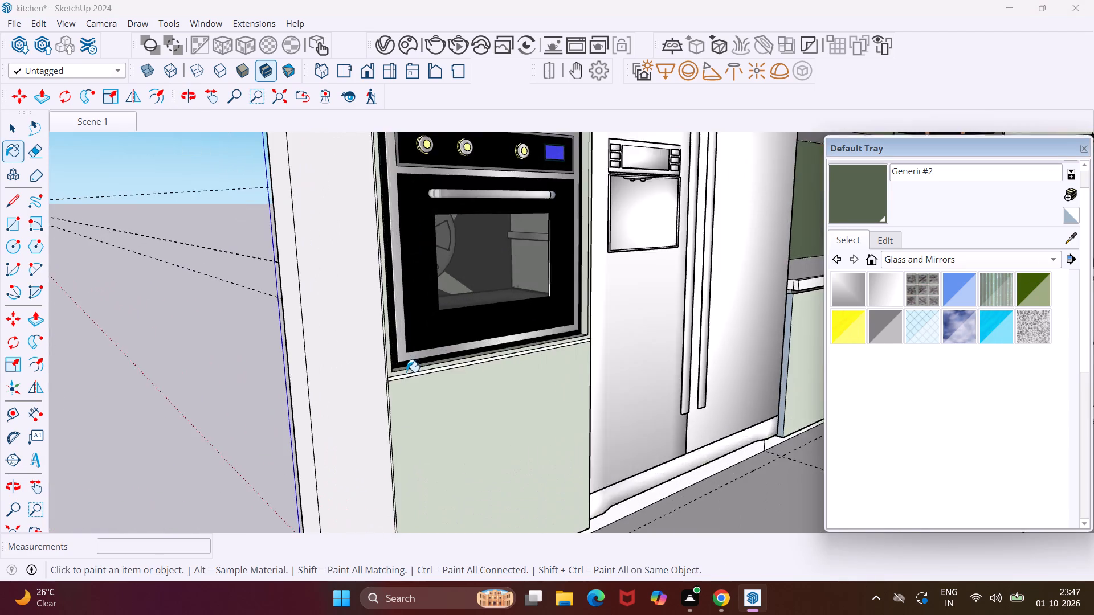
scroll(406, 372, "up", 9)
middle_click_drag(406, 372, 372, 351)
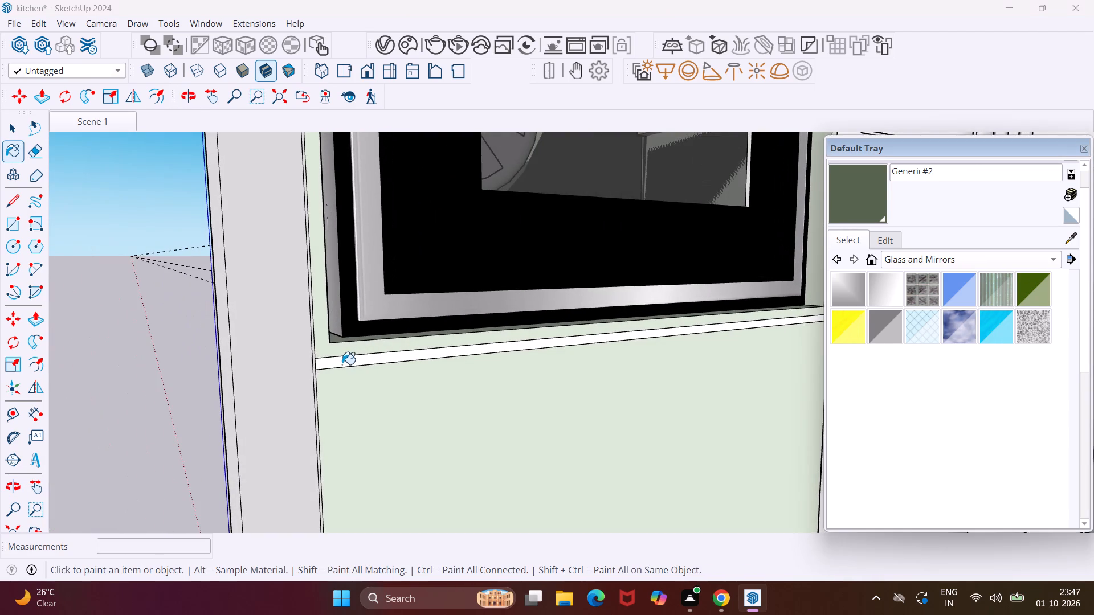
scroll(341, 365, "up", 9)
middle_click_drag(337, 365, 410, 347)
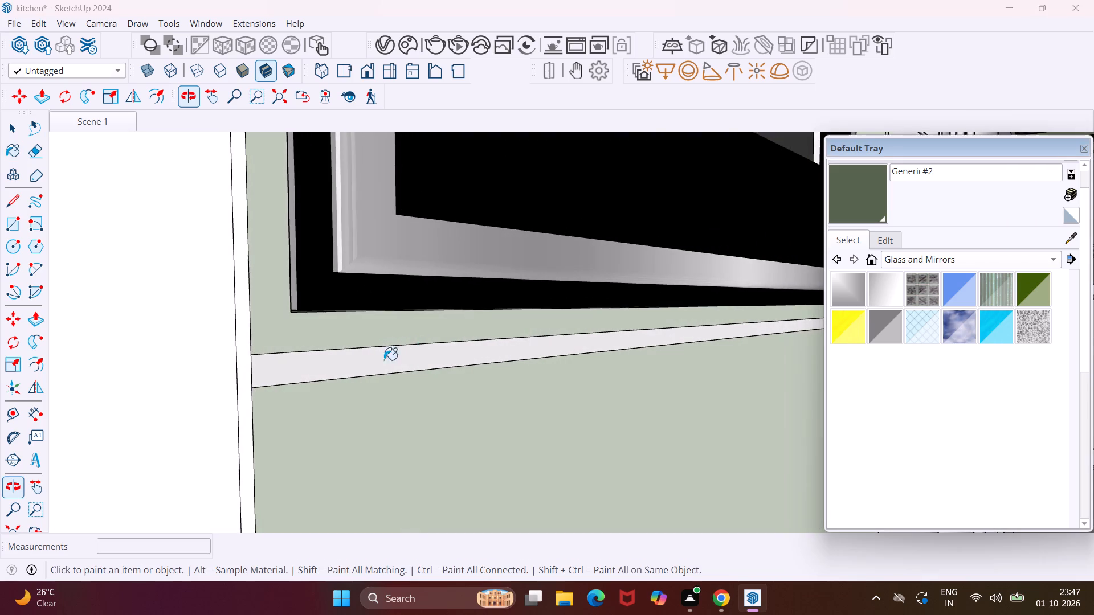
scroll(335, 372, "up", 5)
left_click(309, 367)
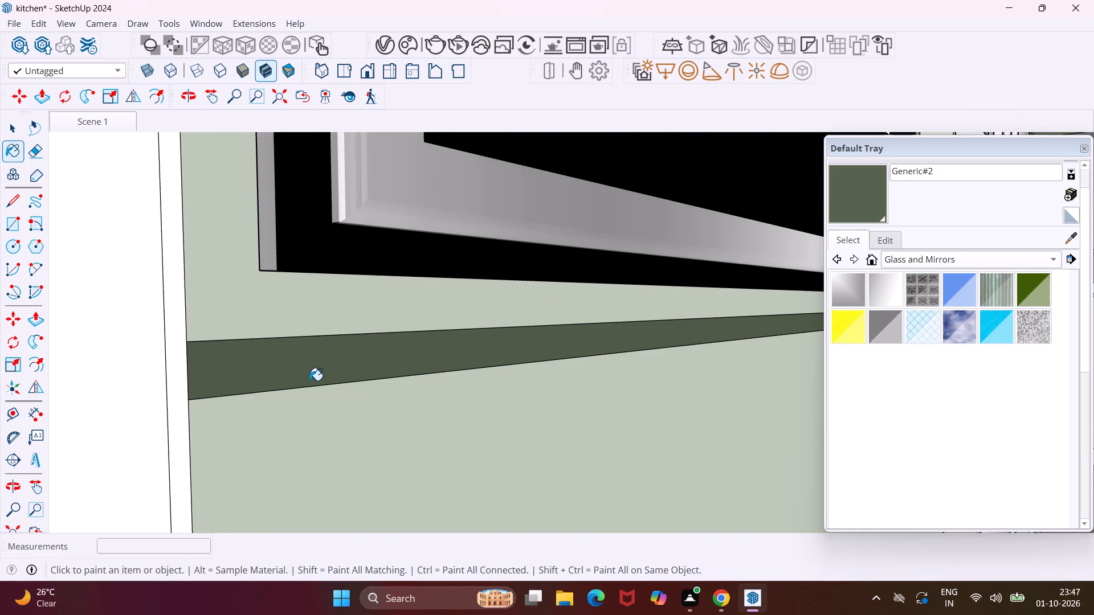
Paint the narrow white vertical strip along the outer side of the oven column with Generic#2.
middle_click_drag(311, 381, 496, 385)
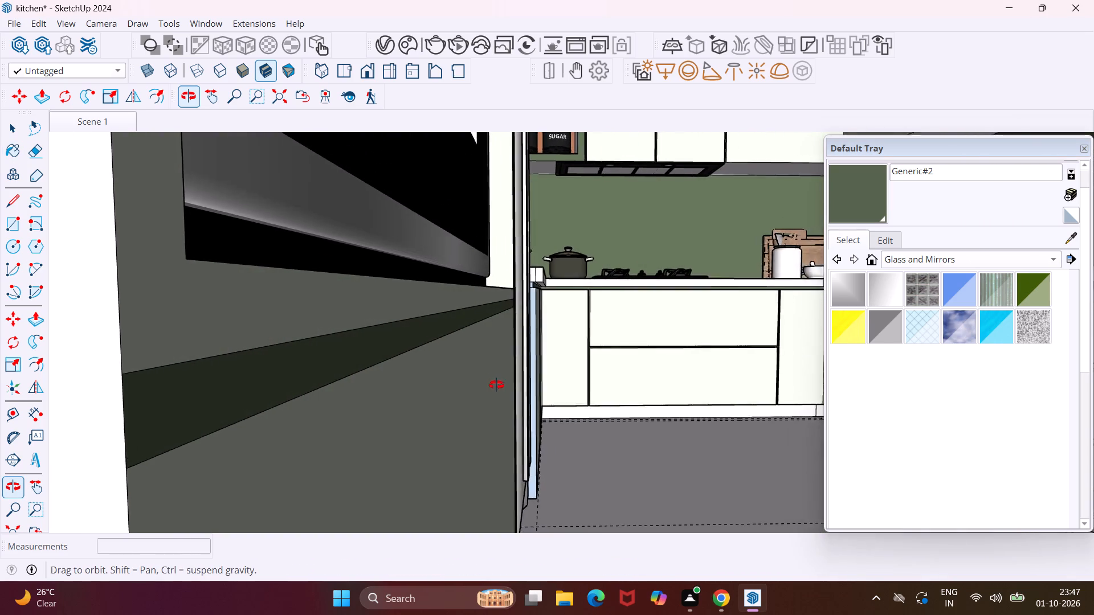
middle_click_drag(496, 385, 275, 378)
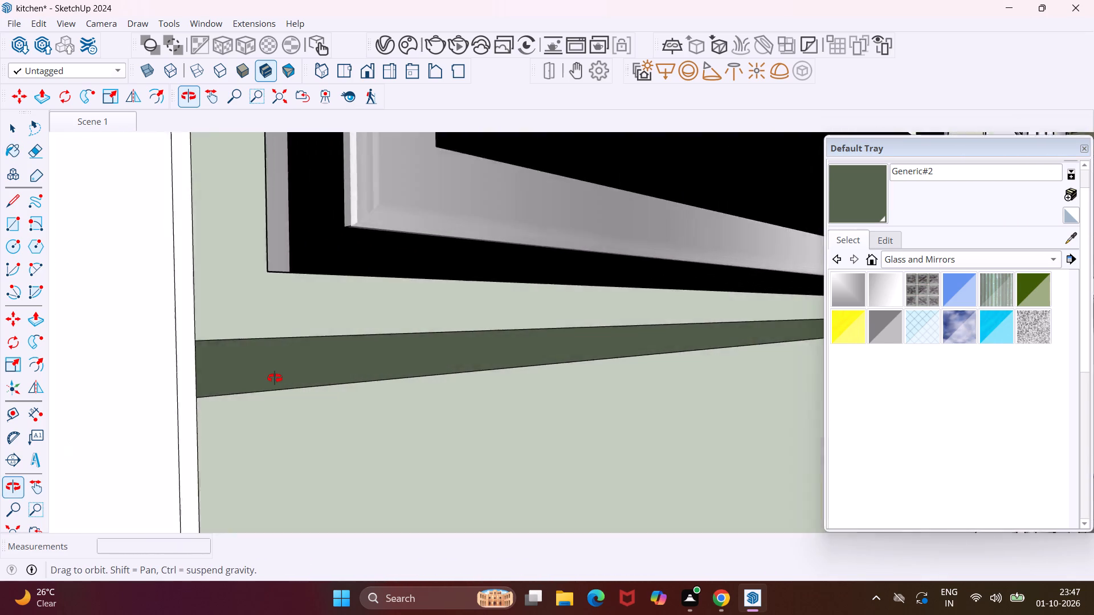
middle_click_drag(275, 378, 442, 391)
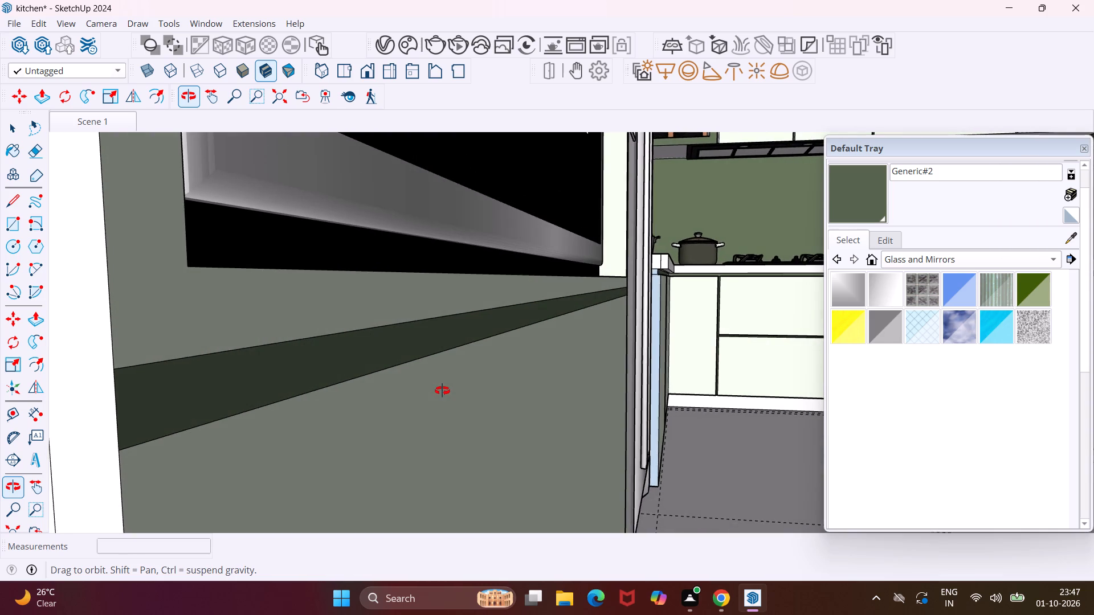
middle_click_drag(442, 391, 330, 375)
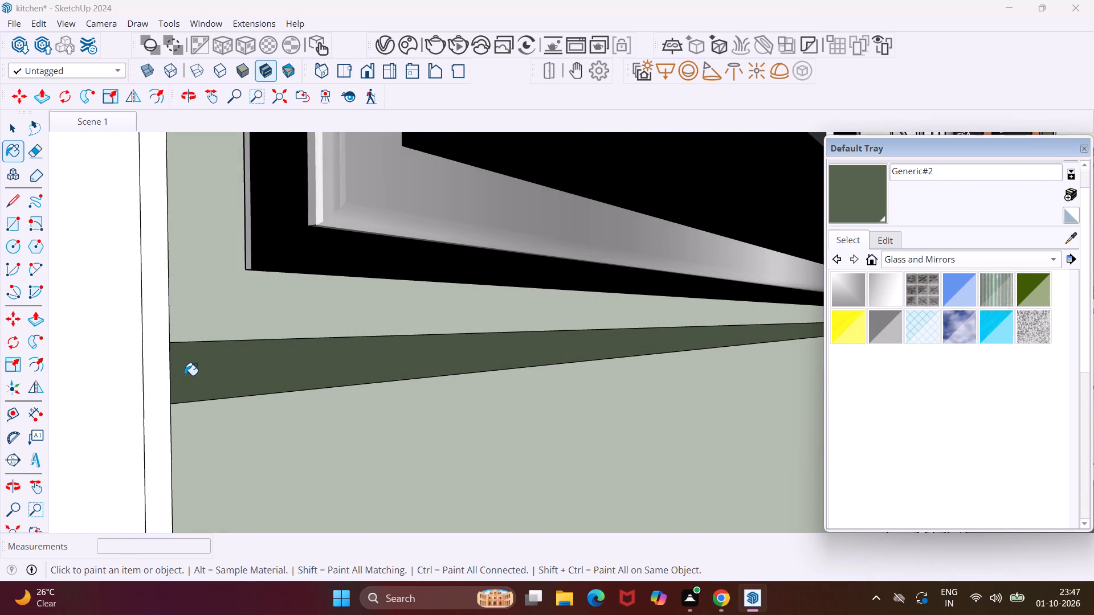
left_click(154, 386)
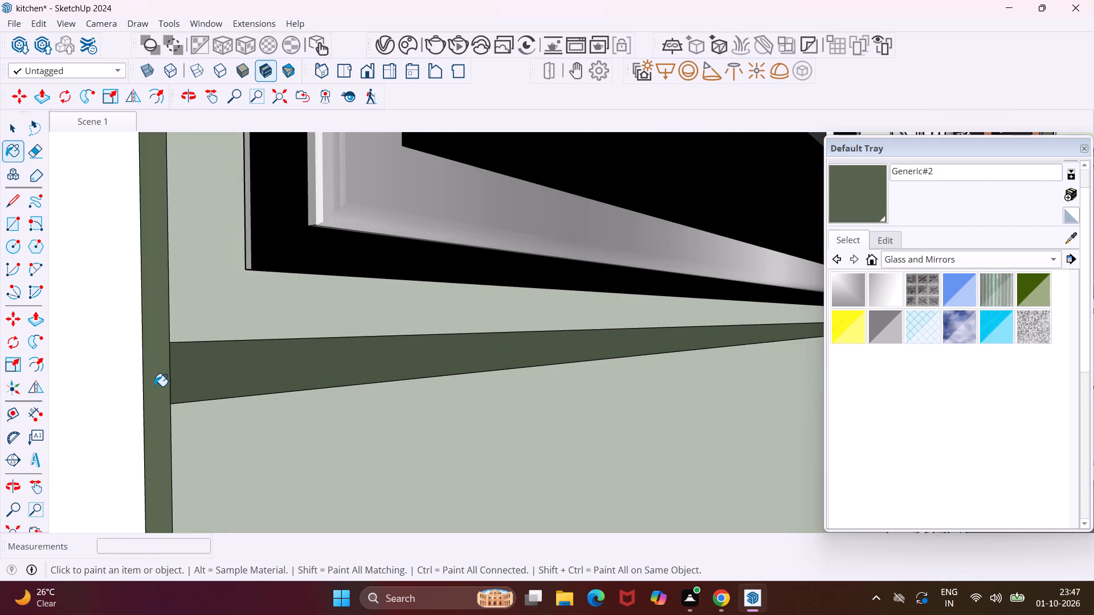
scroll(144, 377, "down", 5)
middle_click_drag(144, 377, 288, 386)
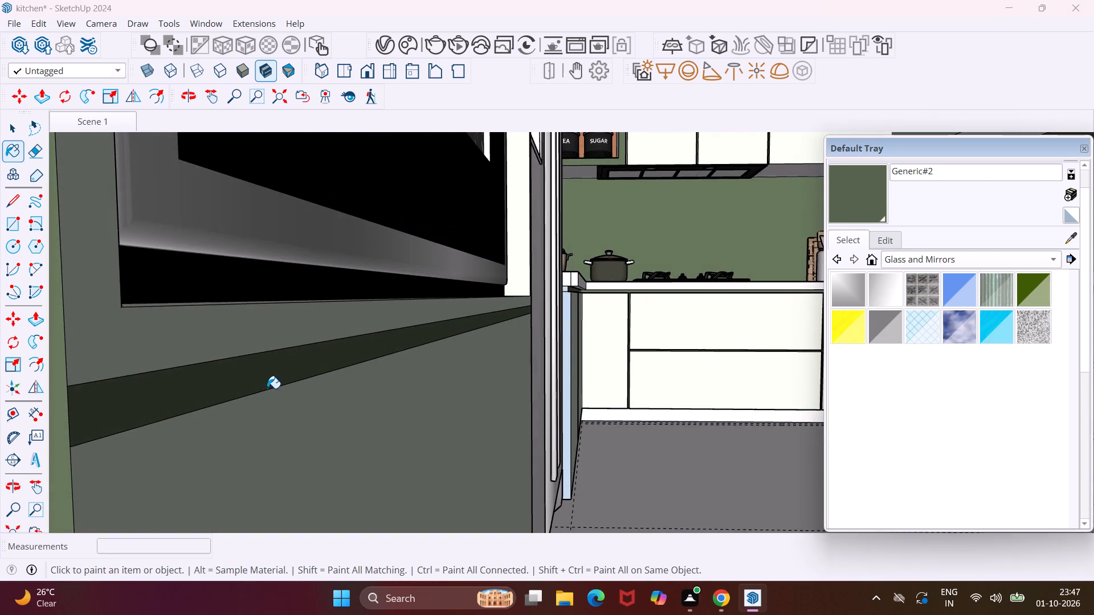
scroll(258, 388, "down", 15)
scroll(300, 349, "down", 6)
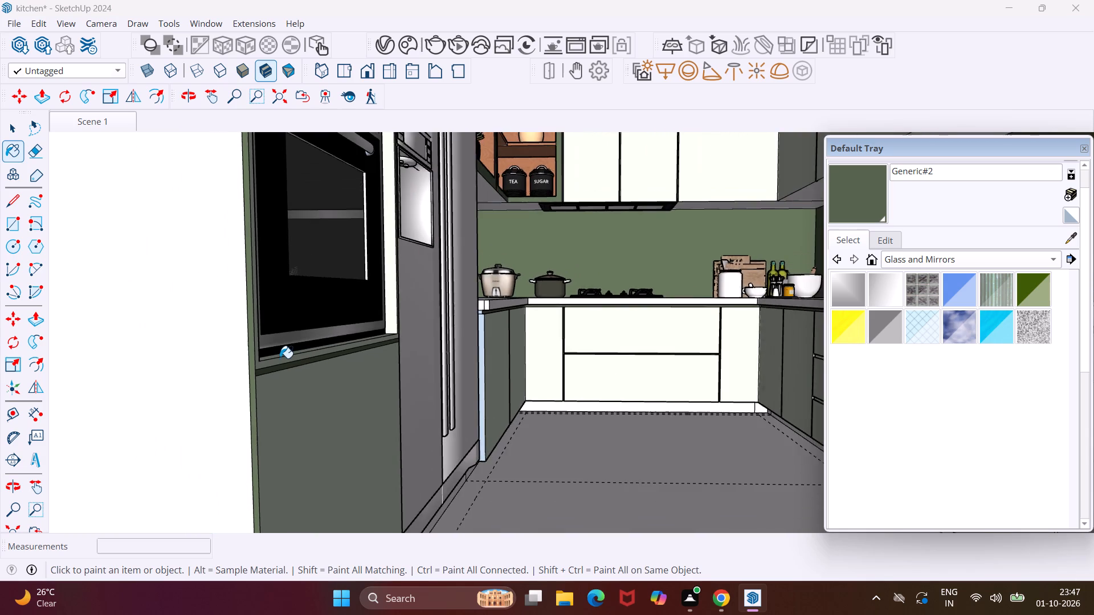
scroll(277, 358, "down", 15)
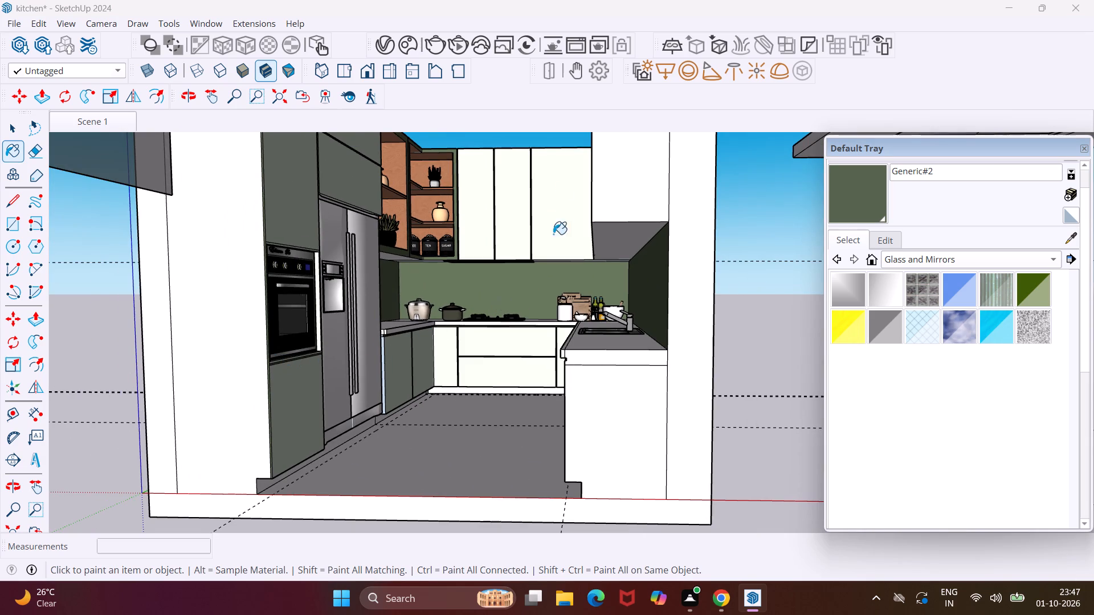
Paint the narrow white vertical strip between the open shelf unit and the first wall cabinet door with Generic#2.
scroll(509, 194, "up", 10)
middle_click_drag(509, 194, 540, 194)
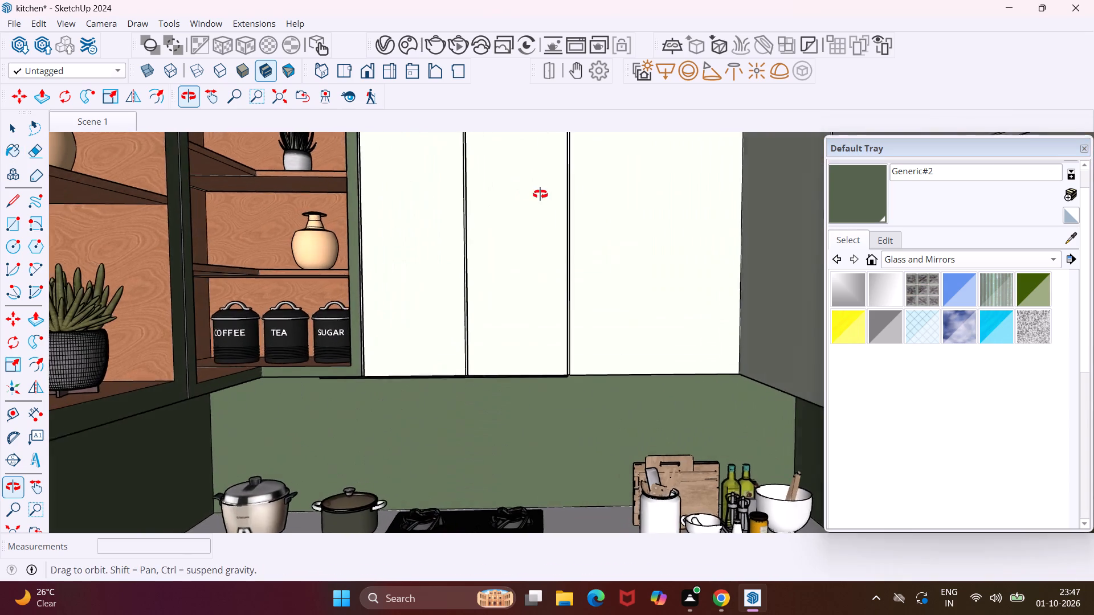
middle_click_drag(540, 194, 553, 237)
scroll(372, 274, "up", 13)
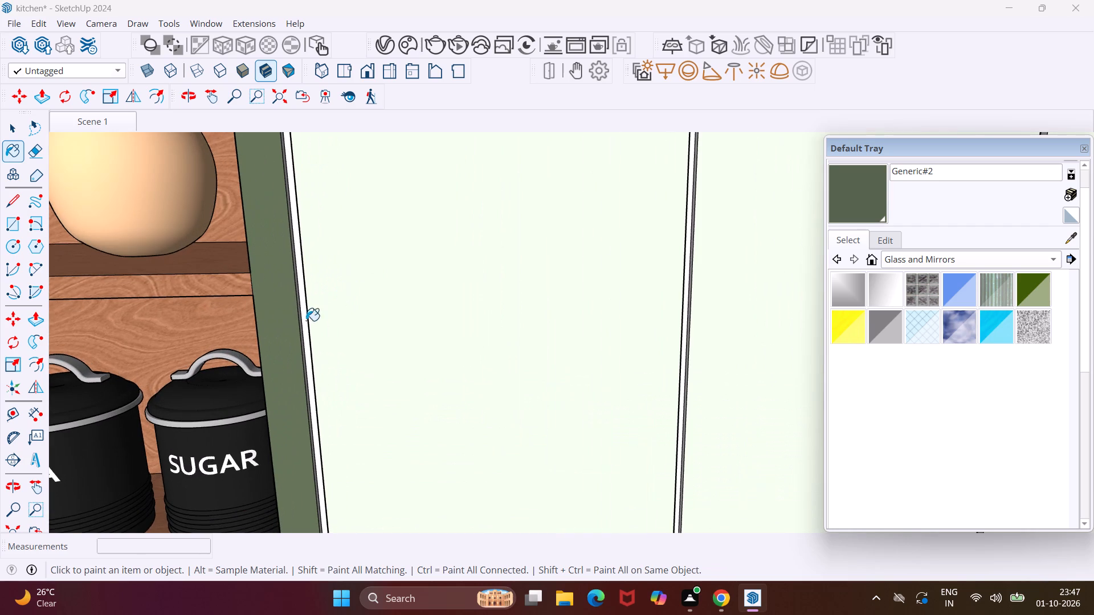
left_click(304, 325)
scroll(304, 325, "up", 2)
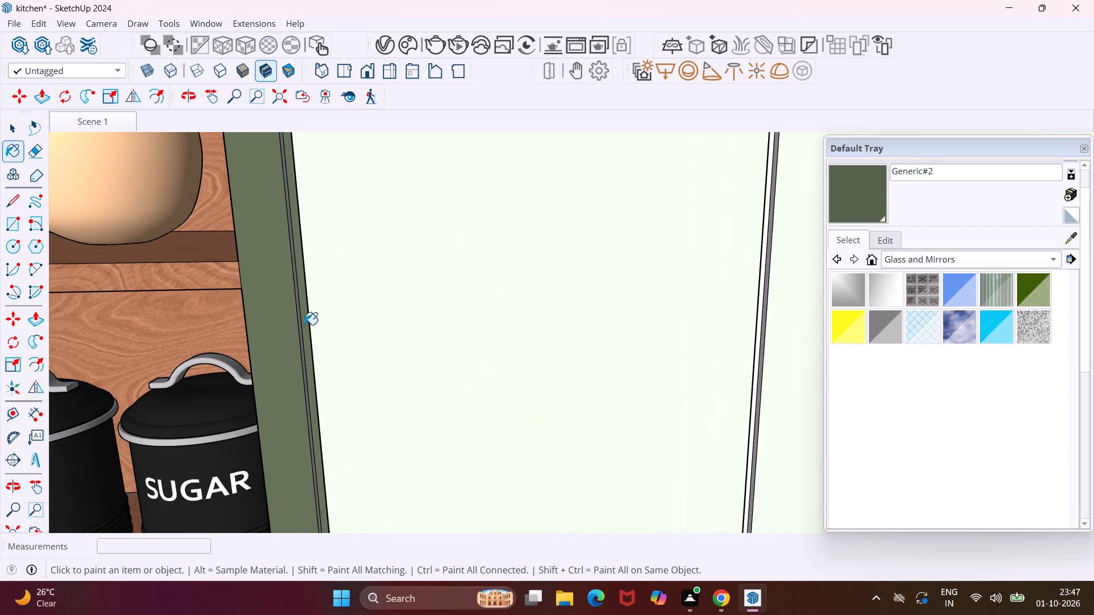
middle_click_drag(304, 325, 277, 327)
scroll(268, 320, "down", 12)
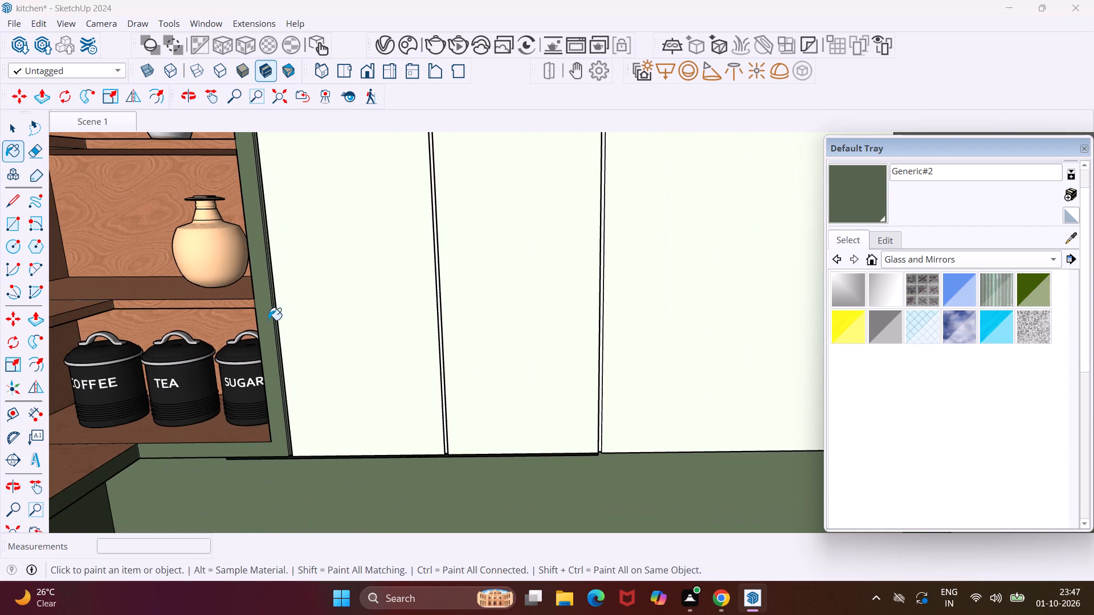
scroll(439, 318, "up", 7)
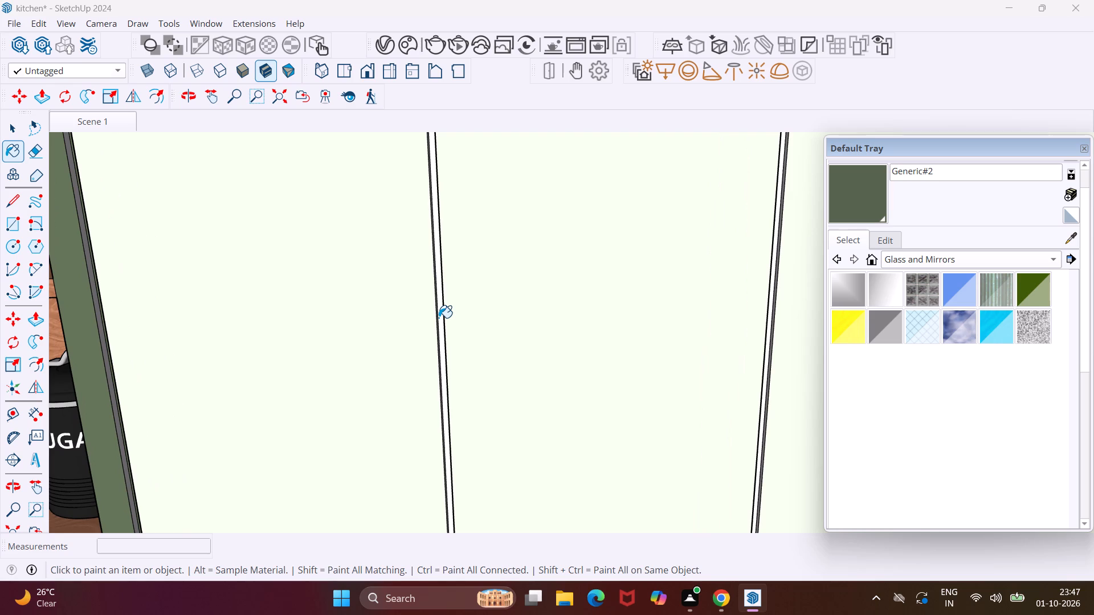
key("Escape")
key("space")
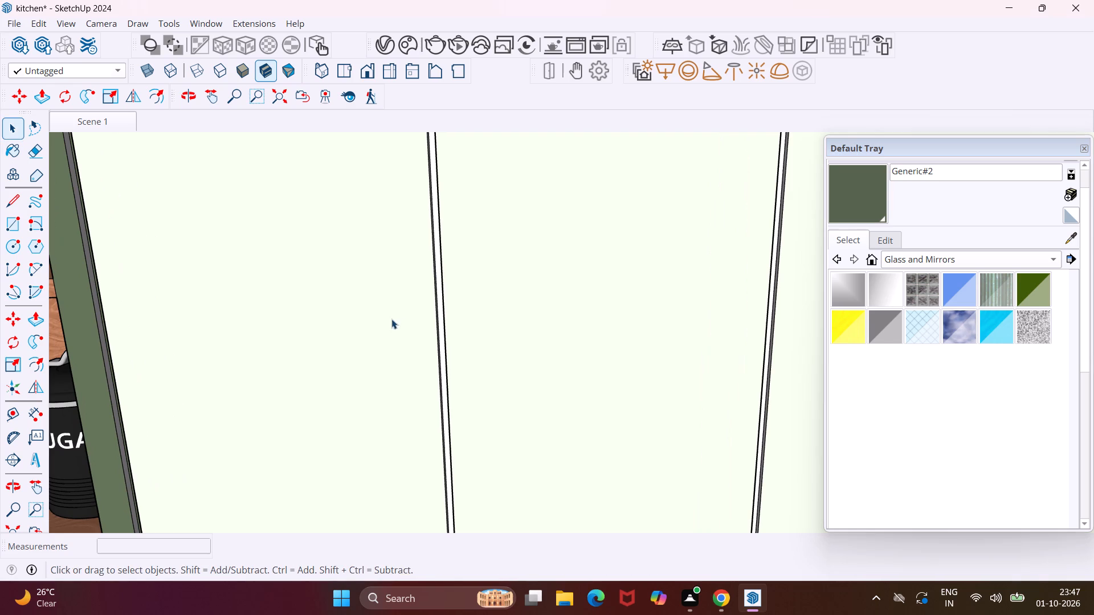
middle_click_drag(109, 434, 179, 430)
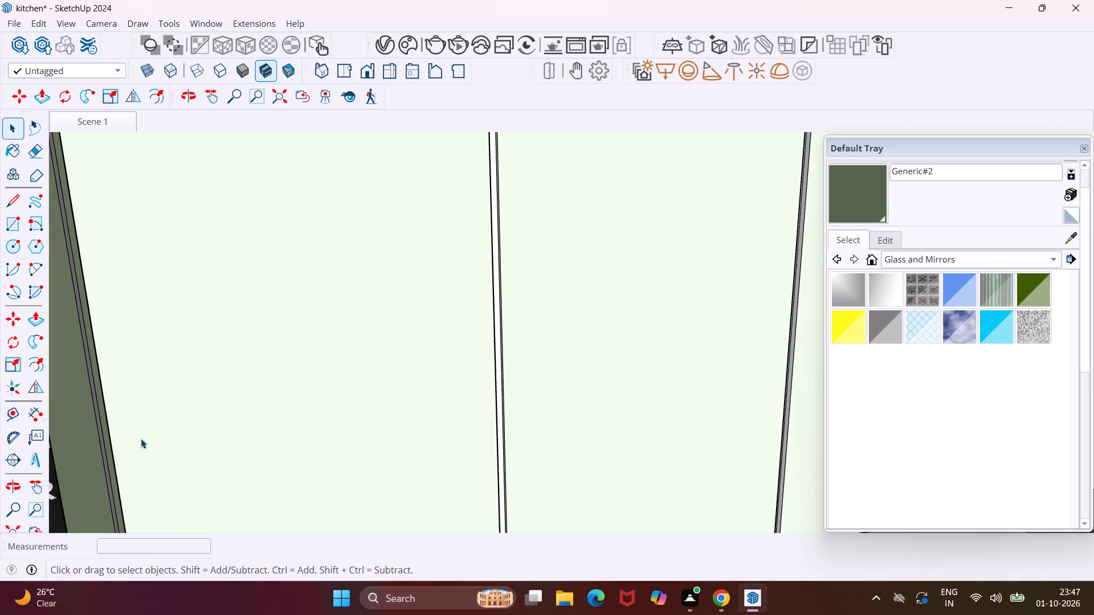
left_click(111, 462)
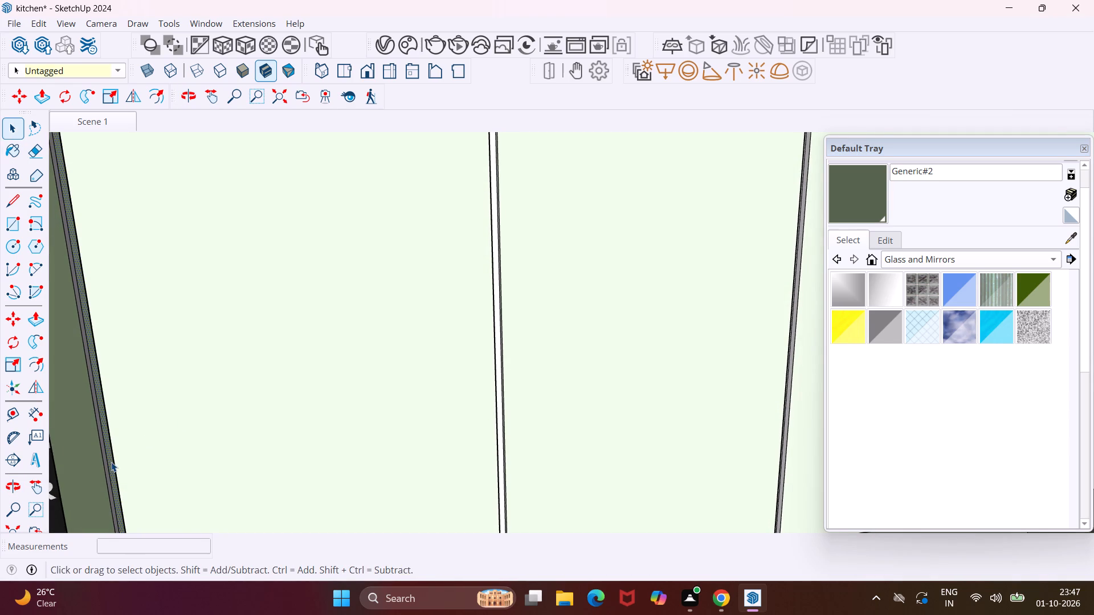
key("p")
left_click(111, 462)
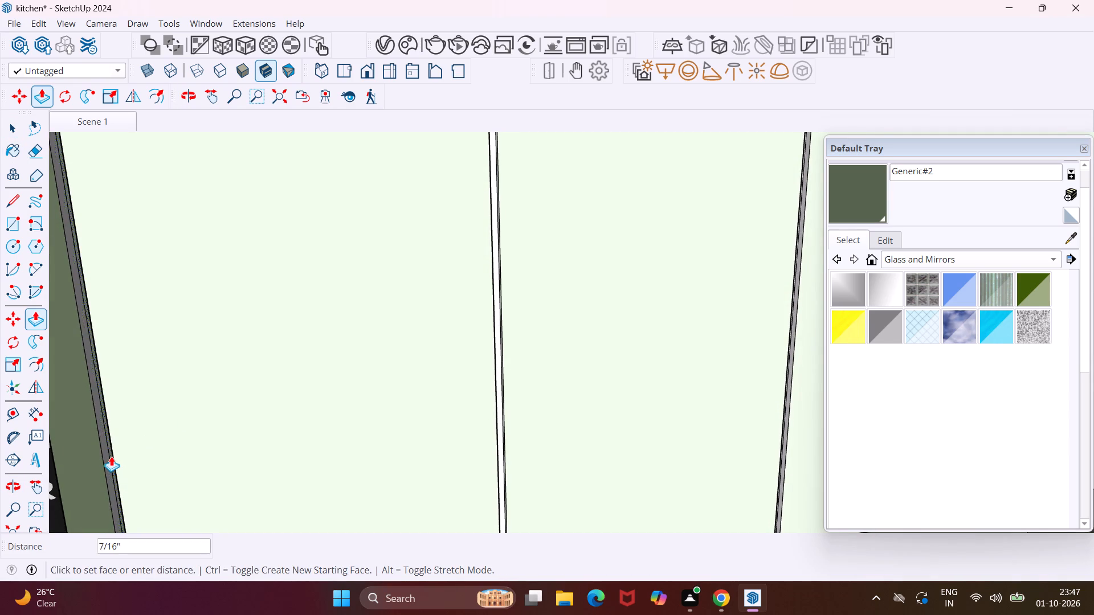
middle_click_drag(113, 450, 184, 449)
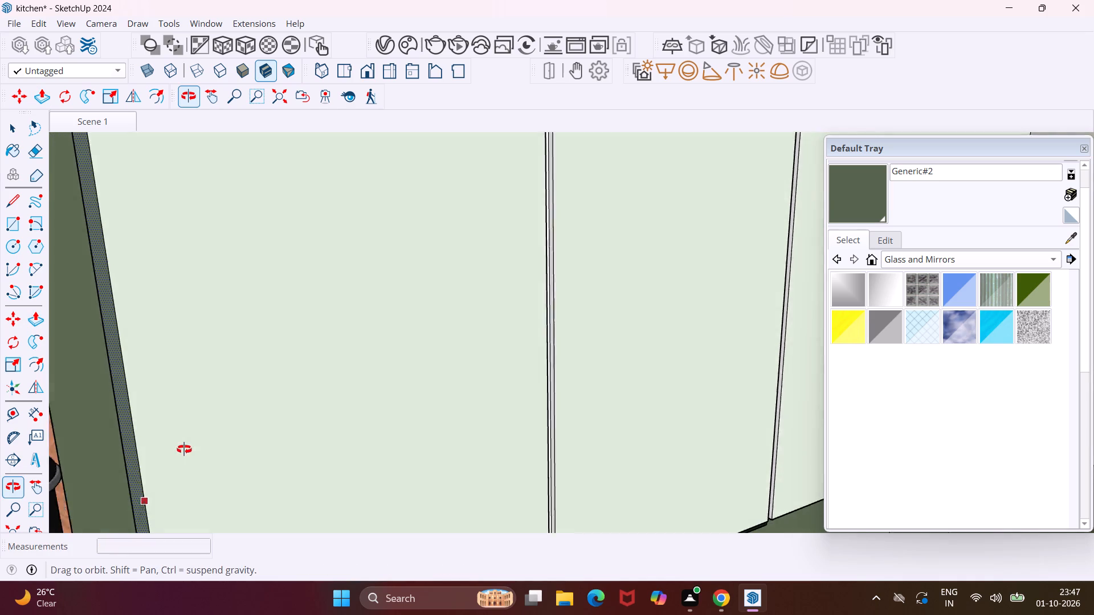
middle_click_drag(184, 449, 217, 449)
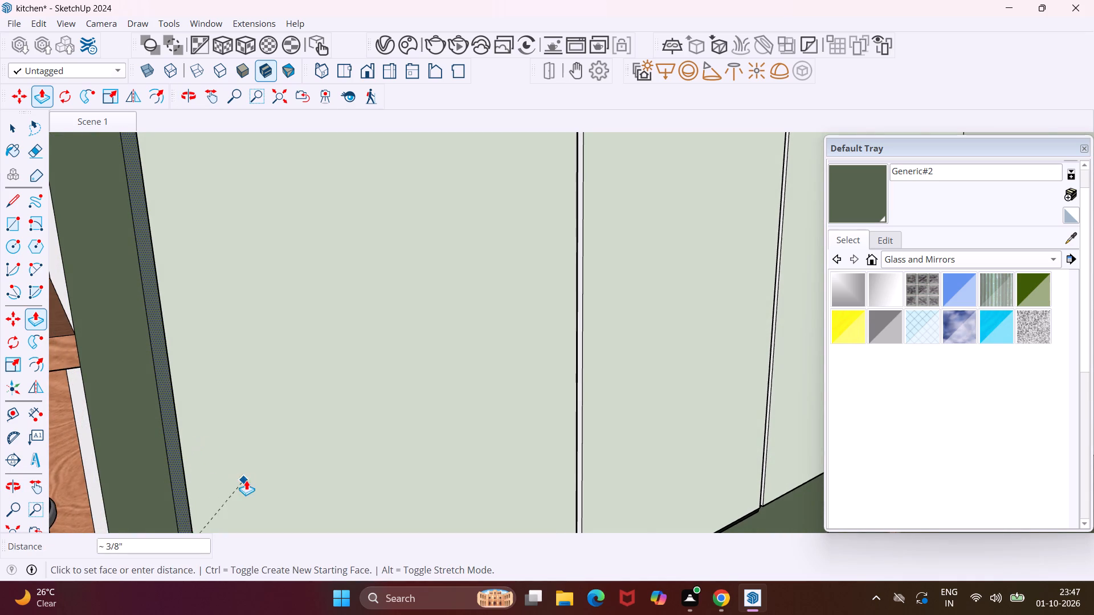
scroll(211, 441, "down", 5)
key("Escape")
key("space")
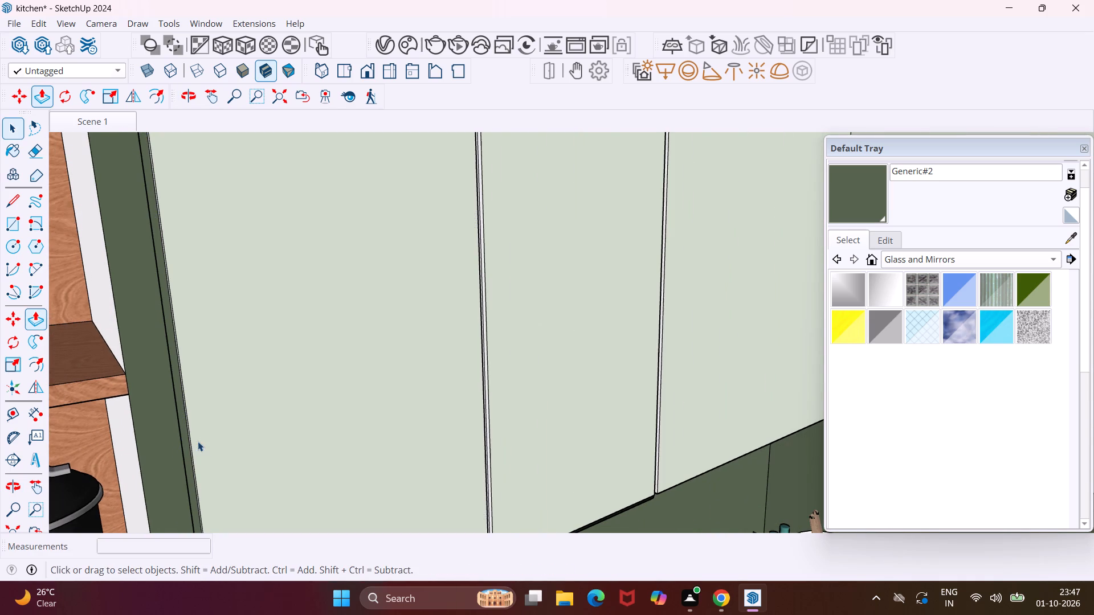
Push/Pull the narrow vertical face between the open shelf unit and the first wall cabinet door by 0.4".
left_click(190, 444)
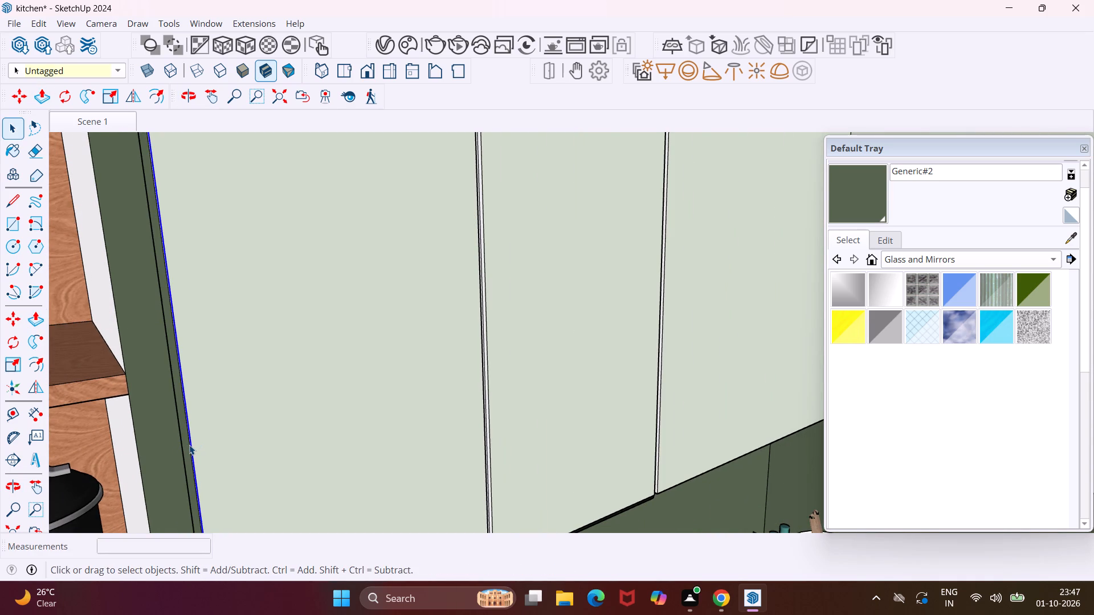
scroll(188, 445, "up", 3)
left_click(185, 442)
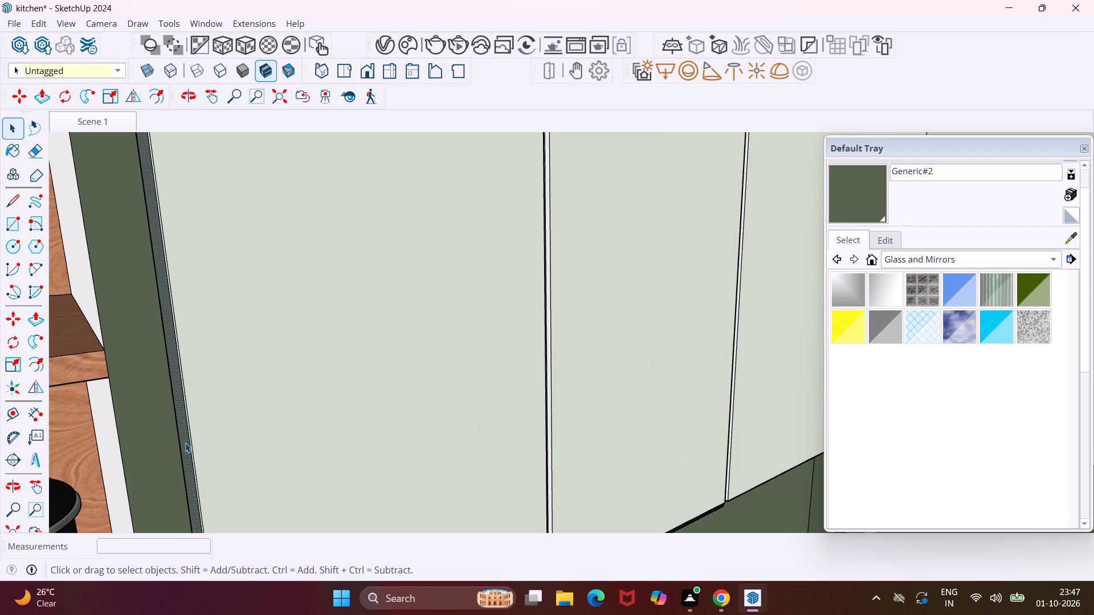
key("p")
left_click(185, 442)
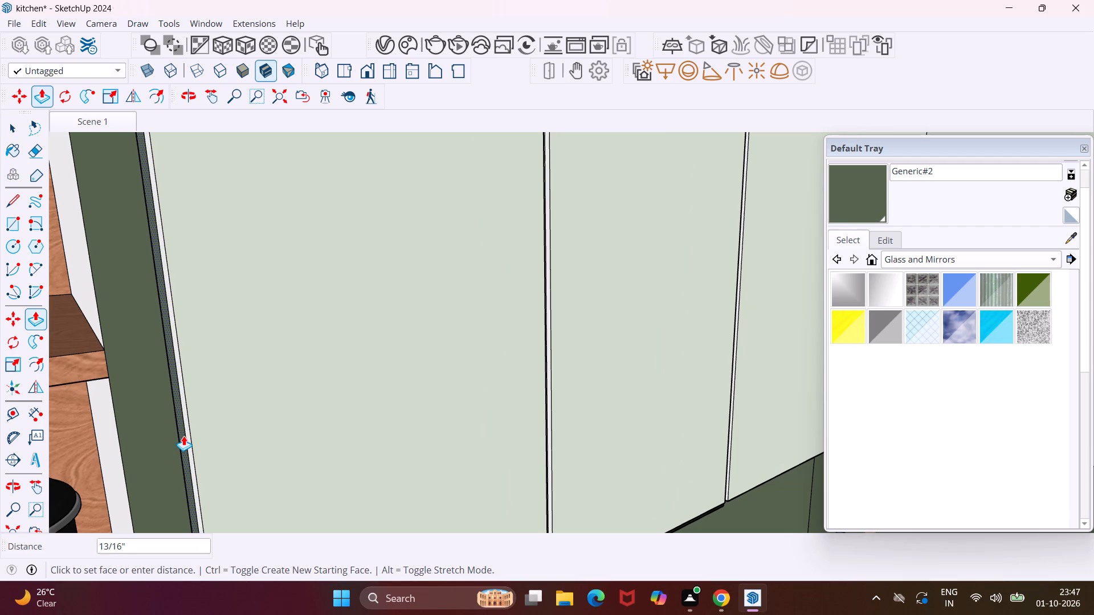
key("period")
key("4")
key("shift+quotedbl")
key("Return")
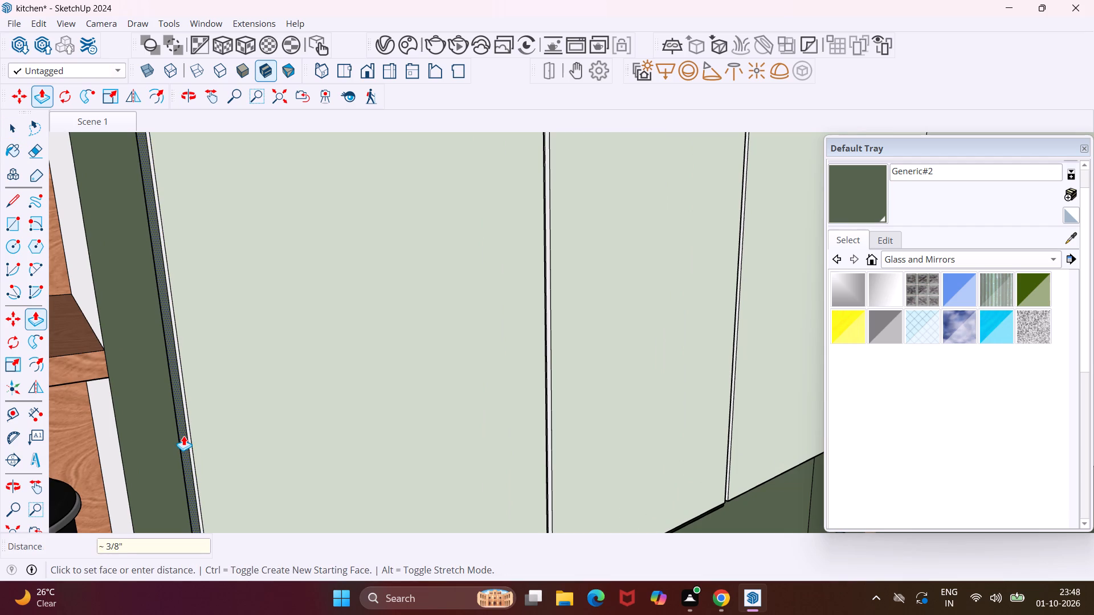
key("Escape")
key("space")
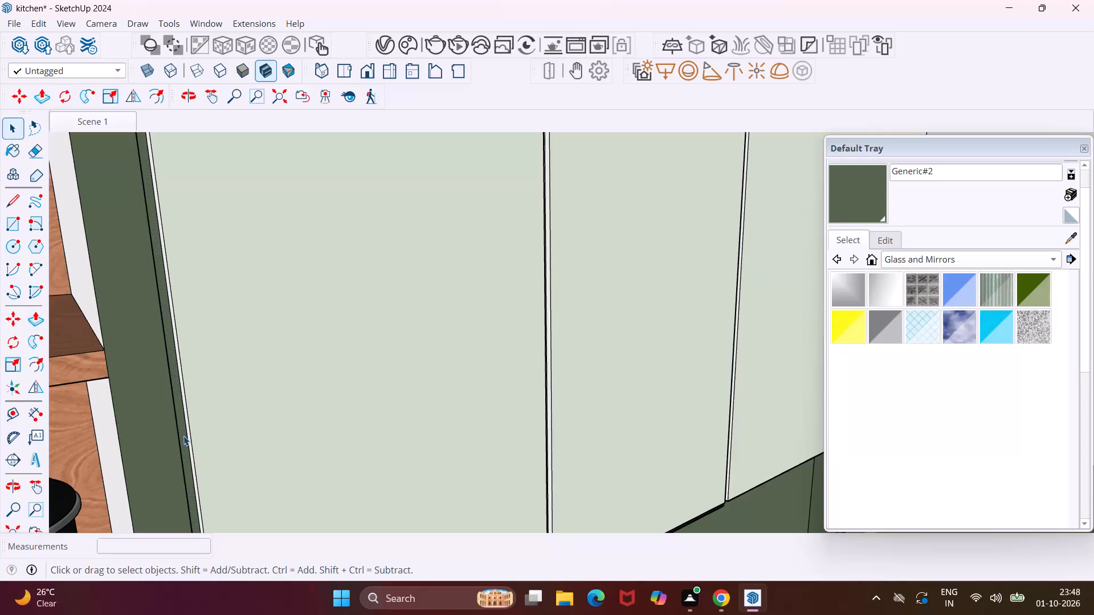
Paint the white side face and grey face of the vertical gap between the open shelves and first wall cabinet door with Generic#2.
left_click(868, 199)
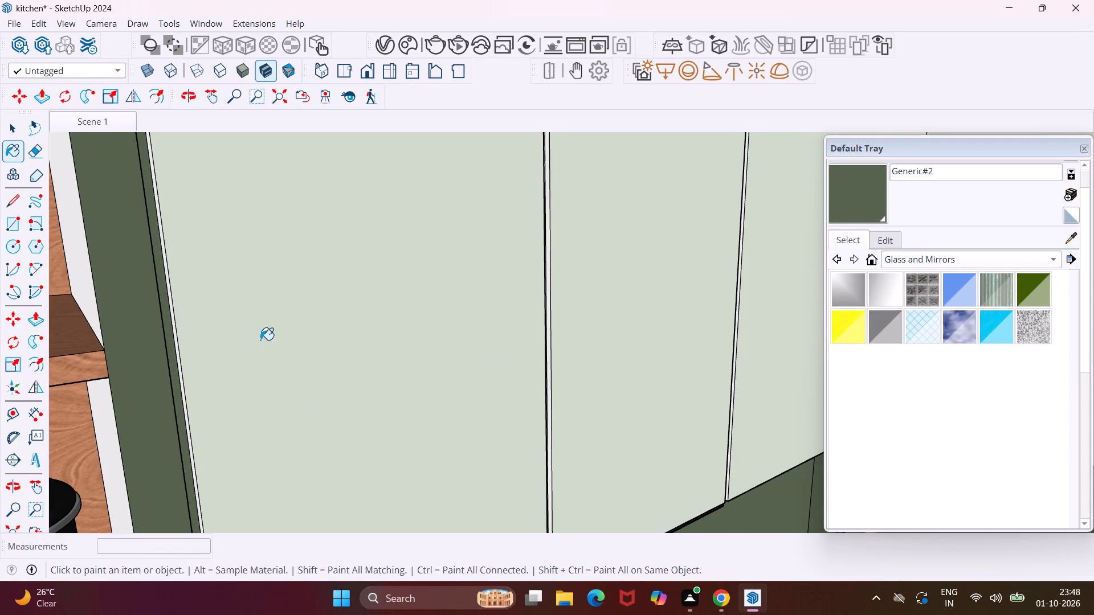
scroll(166, 362, "up", 12)
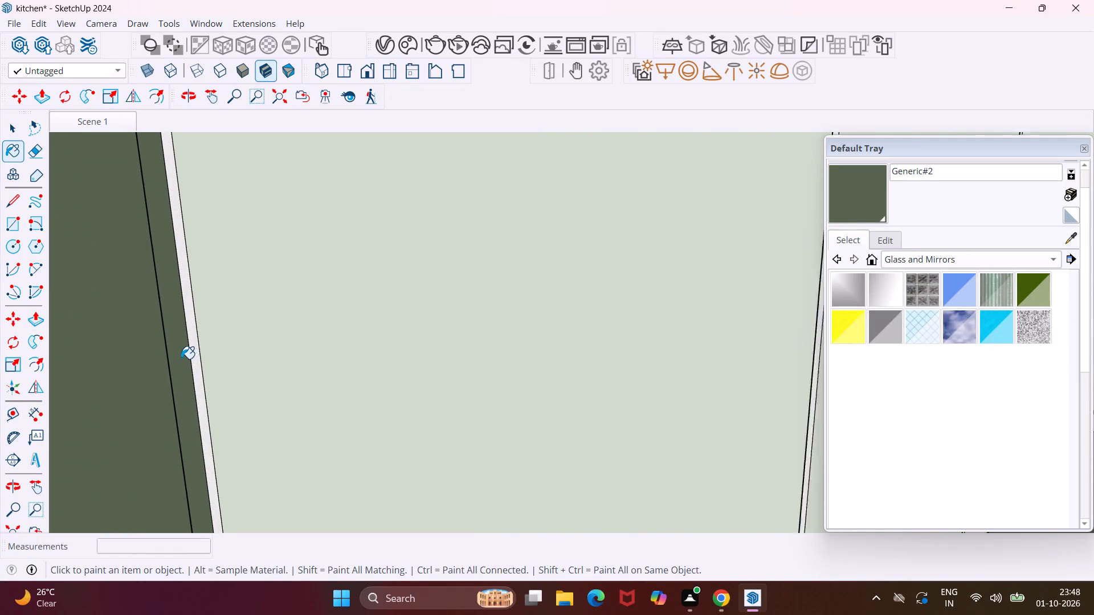
scroll(181, 359, "up", 2)
left_click(198, 343)
middle_click_drag(198, 343, 198, 342)
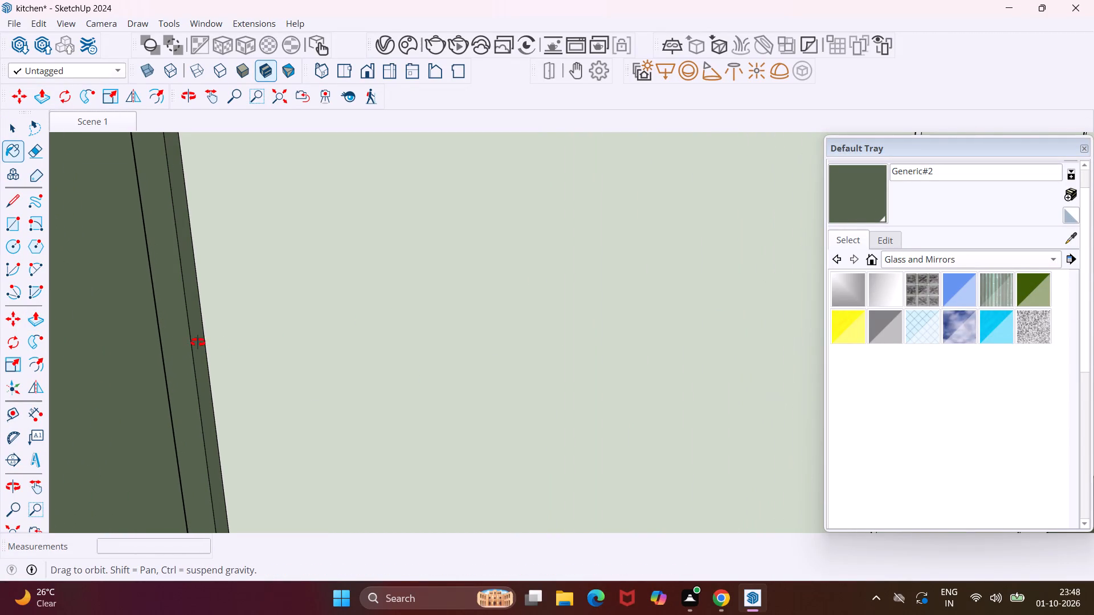
middle_click_drag(198, 342, 107, 357)
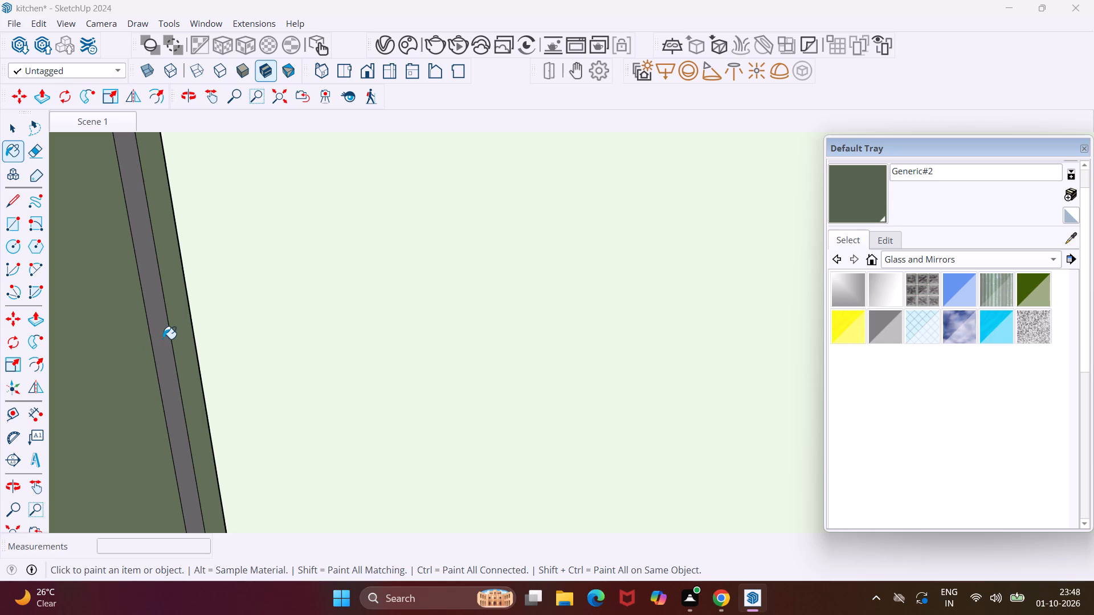
left_click(163, 339)
scroll(170, 289, "down", 20)
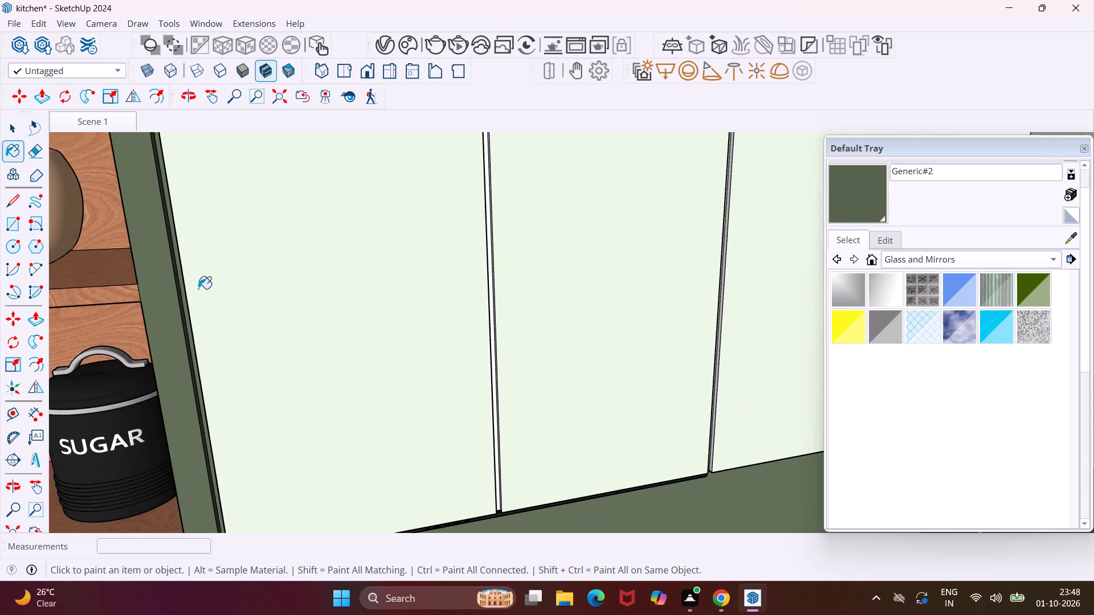
scroll(198, 289, "down", 19)
scroll(203, 293, "down", 9)
key("Escape")
key("space")
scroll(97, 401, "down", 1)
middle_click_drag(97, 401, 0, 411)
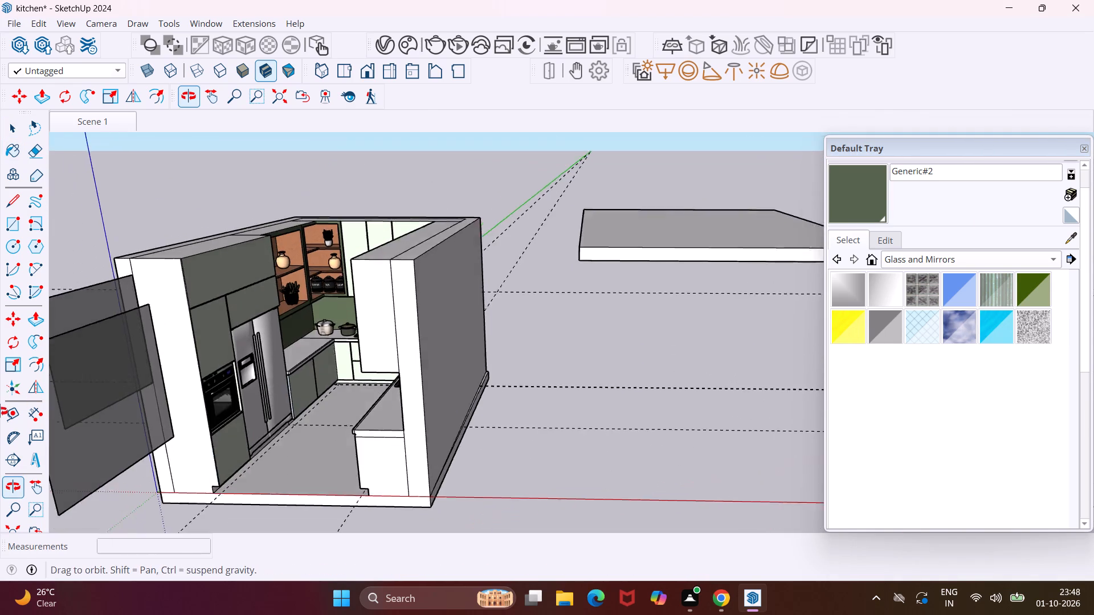
Push/Pull the narrow horizontal strip between the oven and the cabinet door below it by 0.4".
middle_click_drag(0, 411, 0, 416)
middle_click_drag(290, 321, 226, 333)
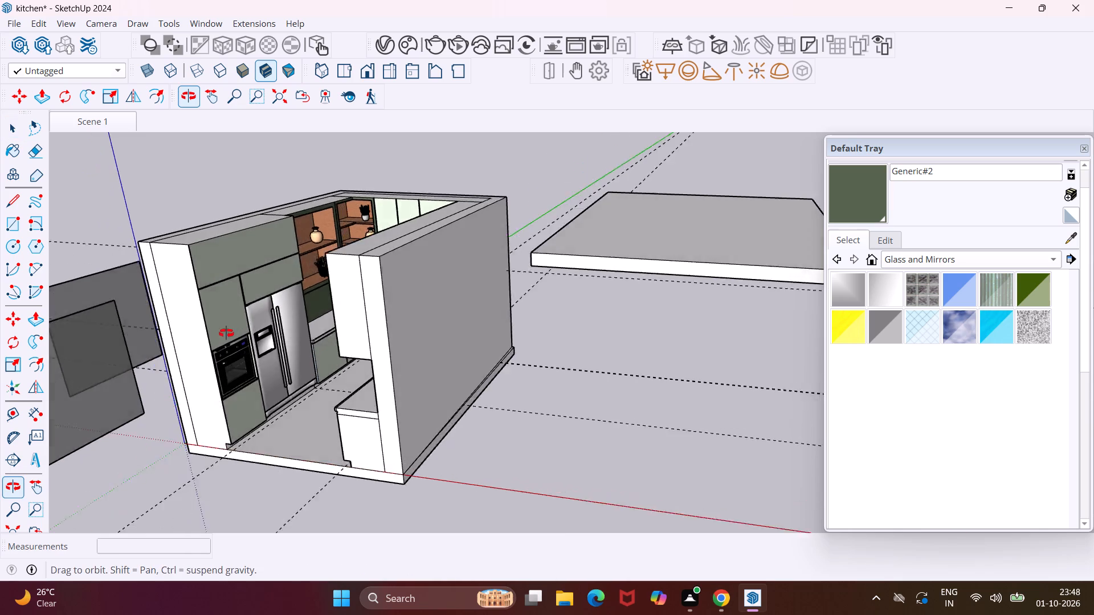
middle_click_drag(226, 333, 158, 352)
scroll(262, 358, "up", 16)
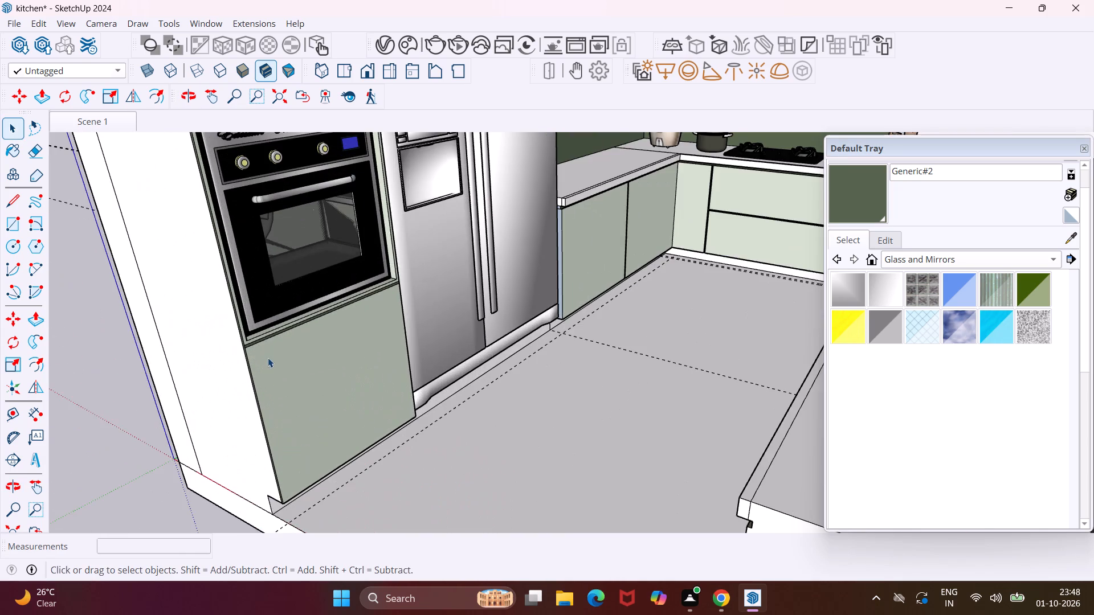
middle_click_drag(269, 356, 262, 324)
scroll(257, 316, "up", 9)
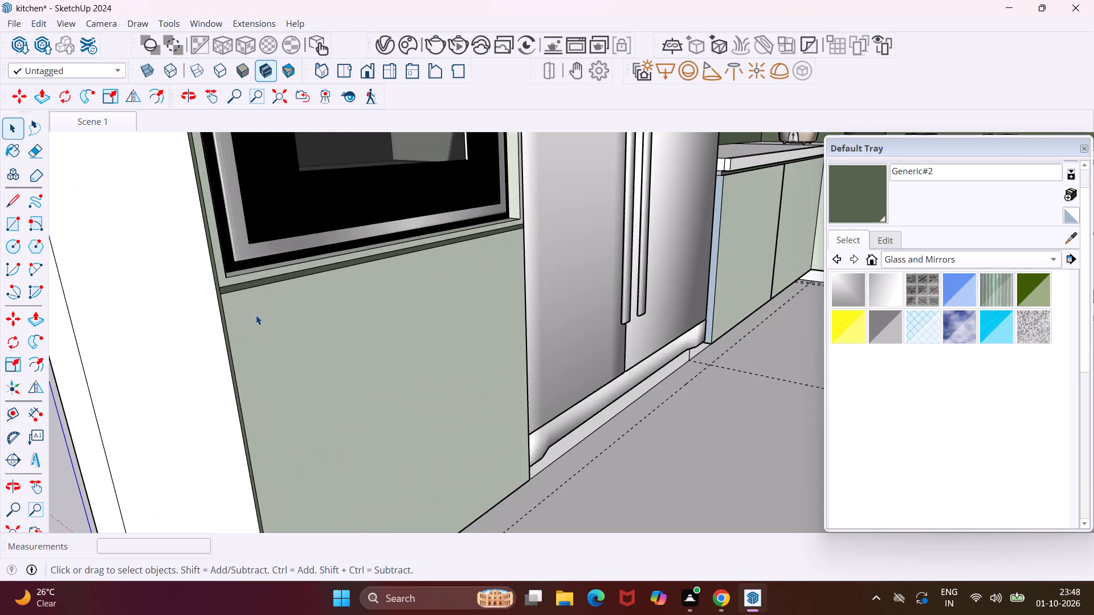
scroll(253, 307, "up", 5)
middle_click_drag(243, 273, 182, 248)
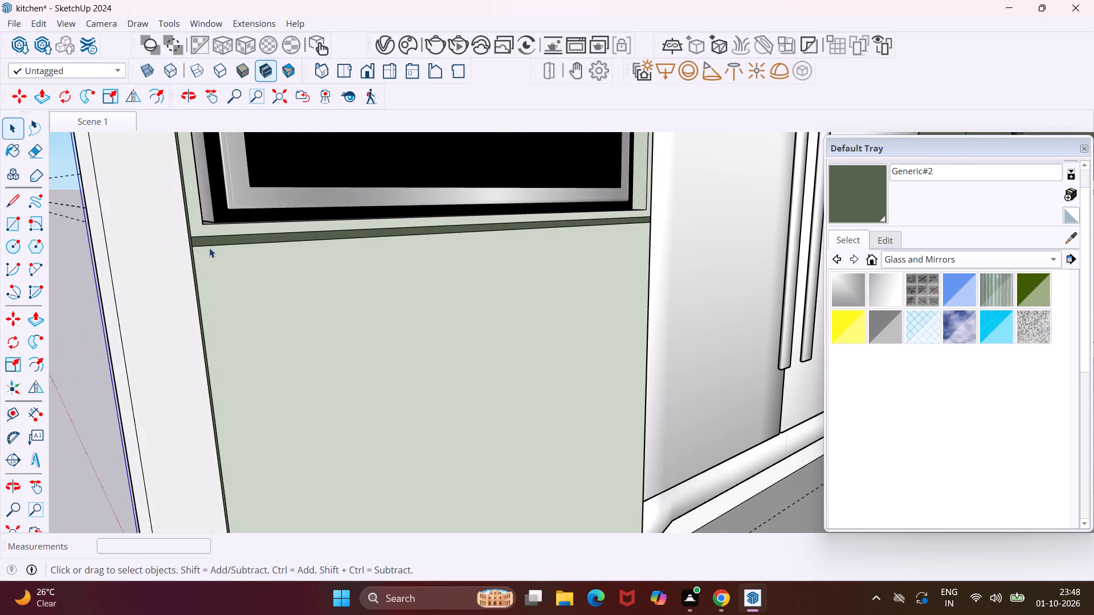
scroll(213, 244, "up", 8)
left_click(213, 244)
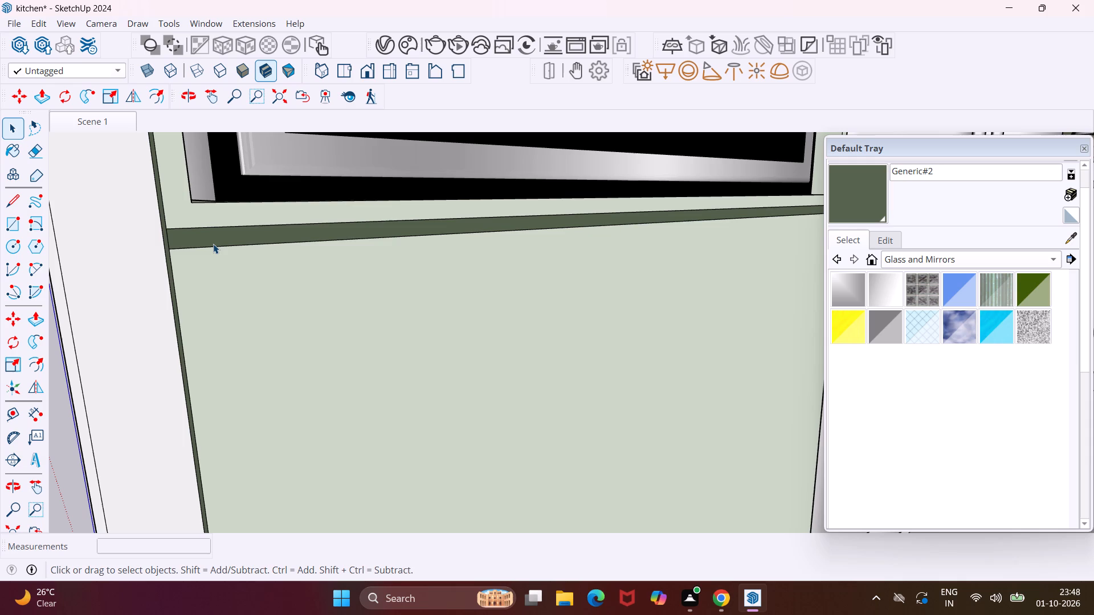
key("p")
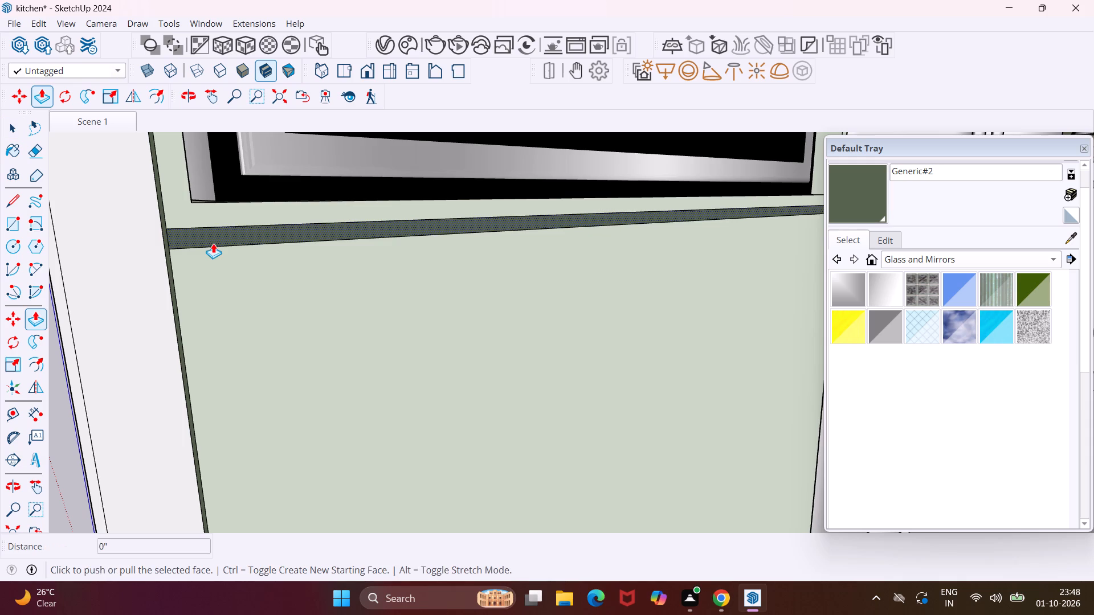
left_click(210, 239)
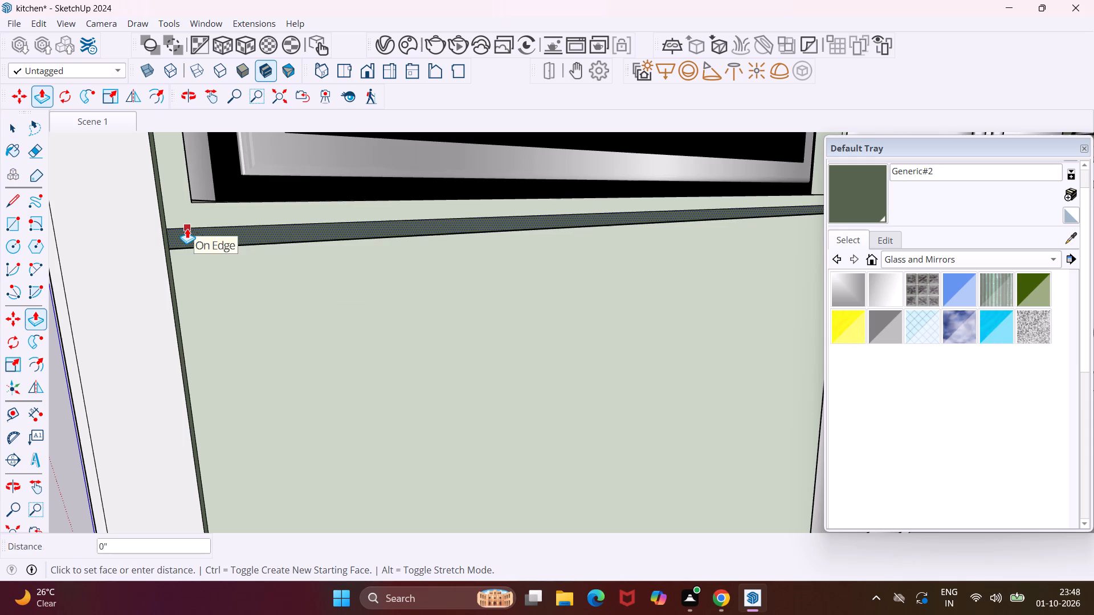
middle_click_drag(190, 228, 307, 228)
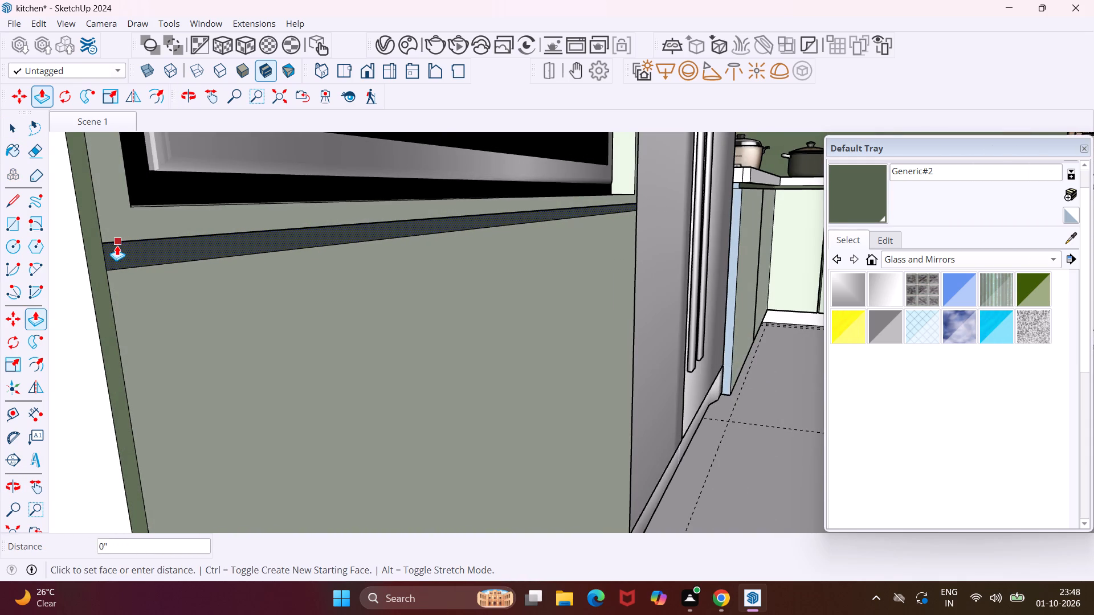
scroll(117, 247, "up", 5)
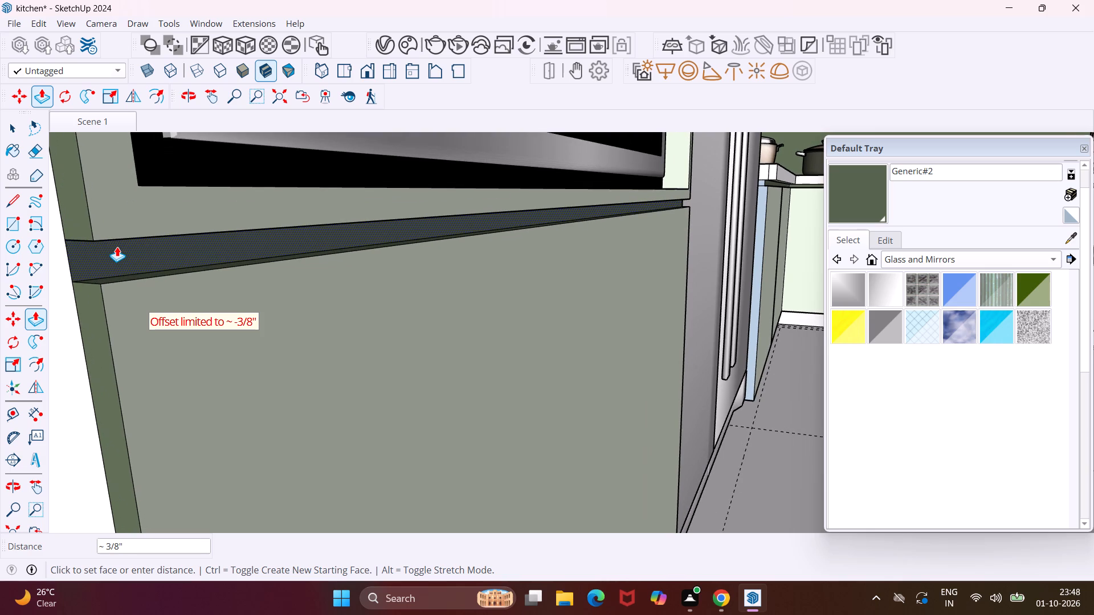
type(".4\"")
key("Return")
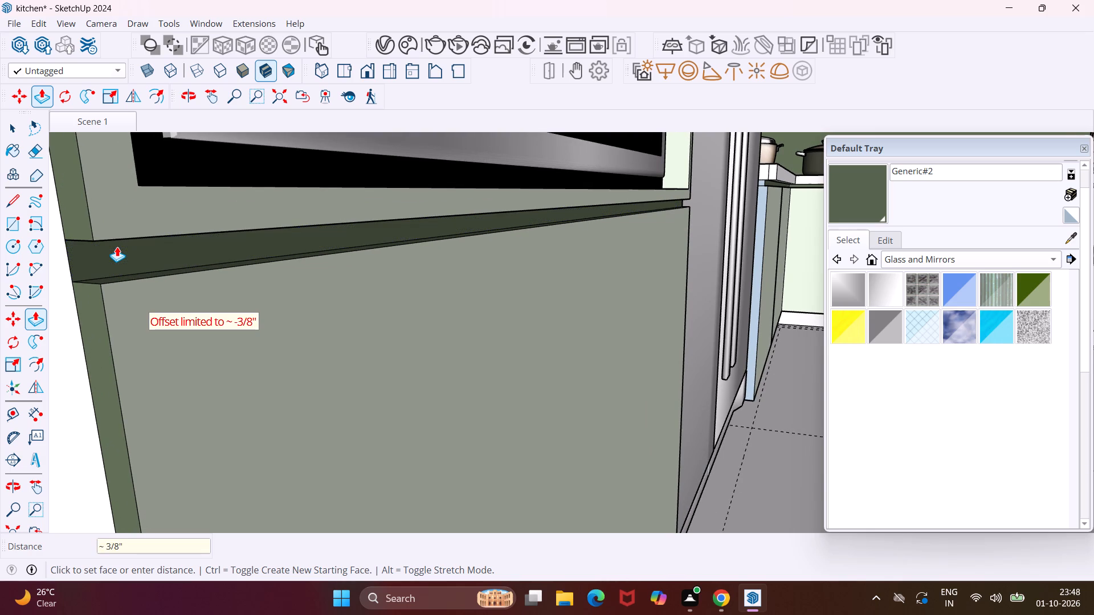
key("Escape")
key("space")
Paint the narrow ledge of the recessed gap below the oven with Generic#2.
middle_click_drag(117, 247, 174, 237)
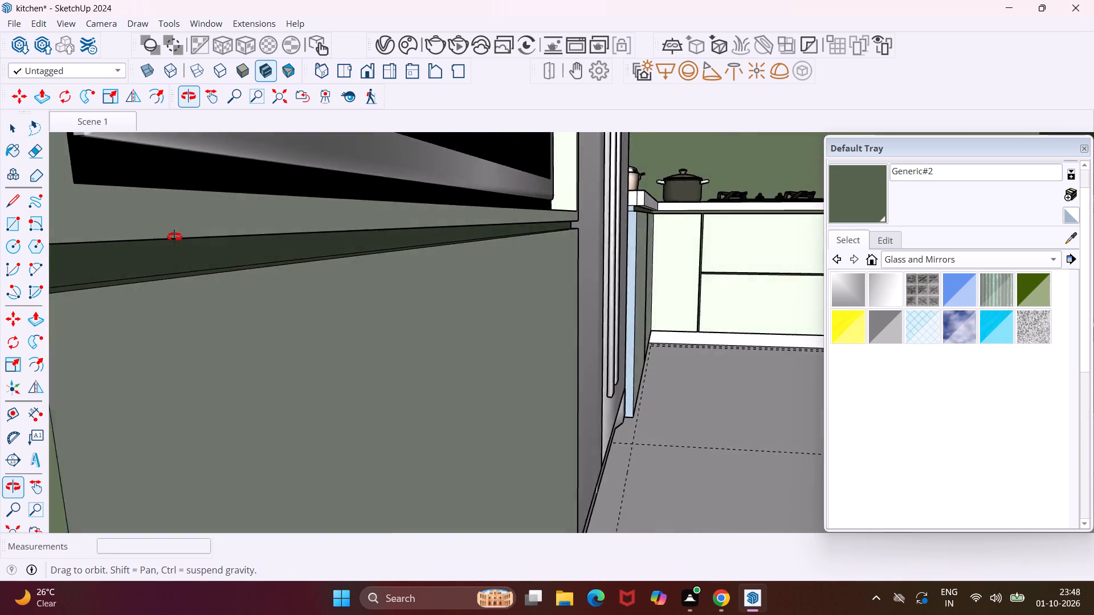
middle_click_drag(174, 237, 198, 297)
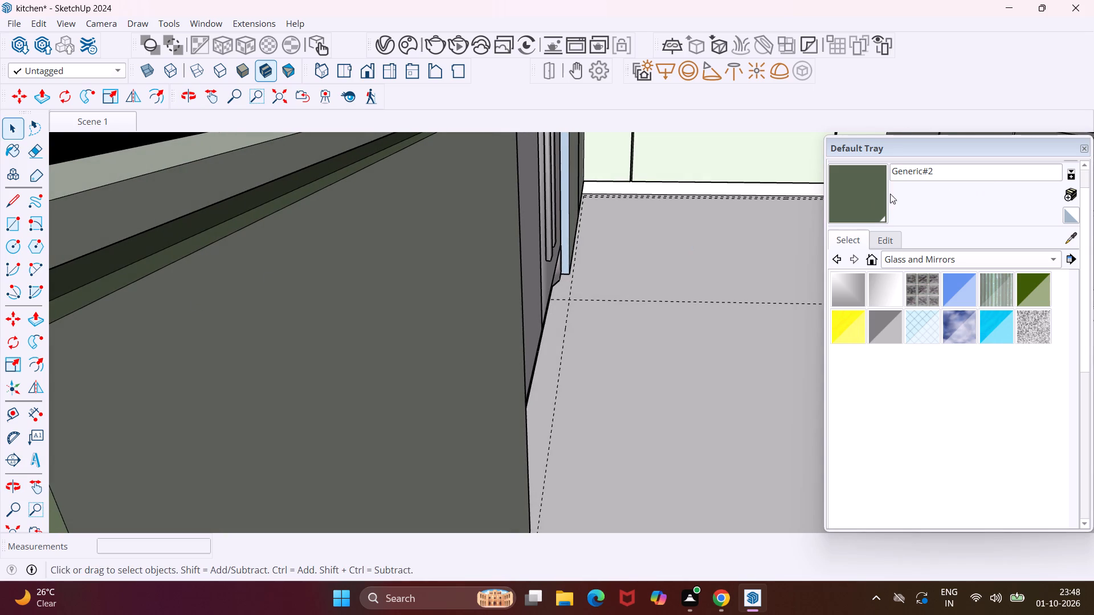
left_click(863, 190)
scroll(214, 234, "up", 4)
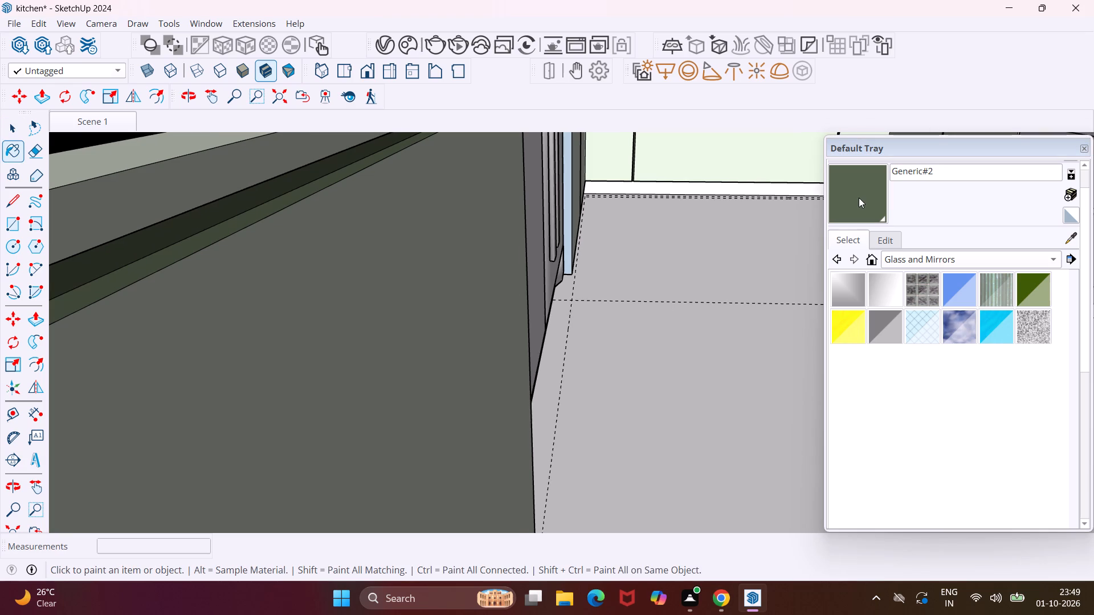
left_click(859, 198)
scroll(248, 215, "up", 8)
left_click(263, 215)
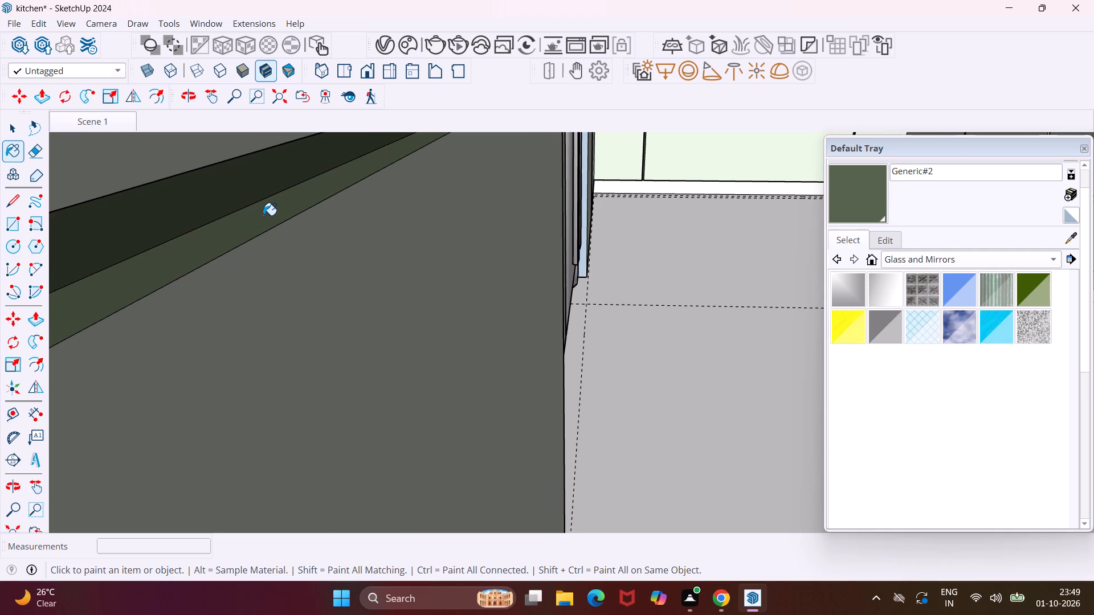
Paint the white and grey faces of the vertical gap between the first and second wall cabinet doors with Generic#2.
middle_click_drag(263, 215, 226, 182)
scroll(225, 182, "down", 5)
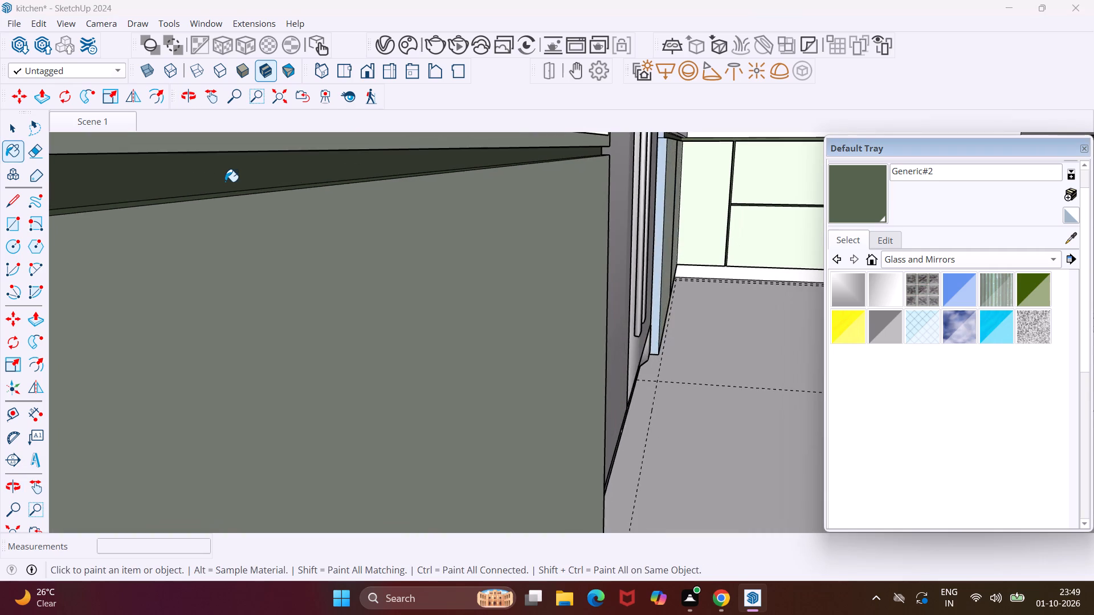
scroll(225, 182, "down", 12)
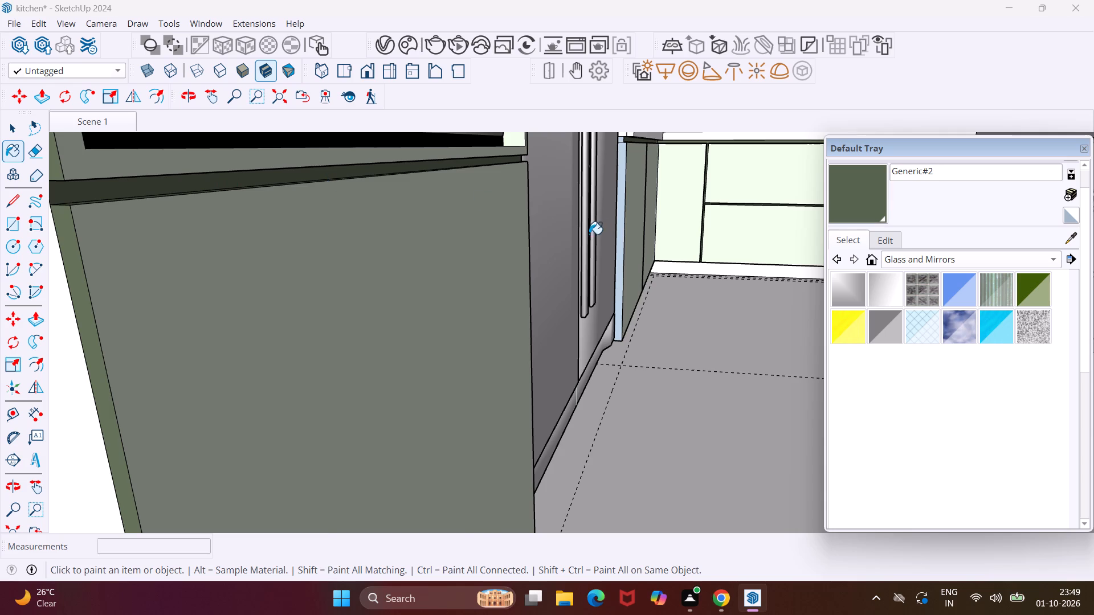
scroll(606, 236, "down", 15)
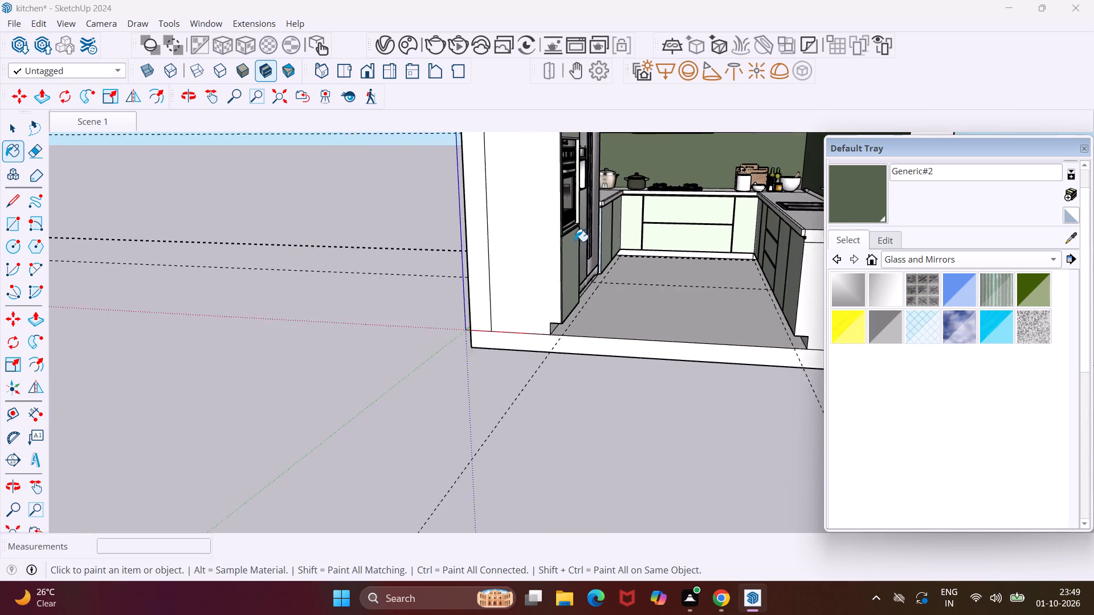
scroll(625, 220, "down", 6)
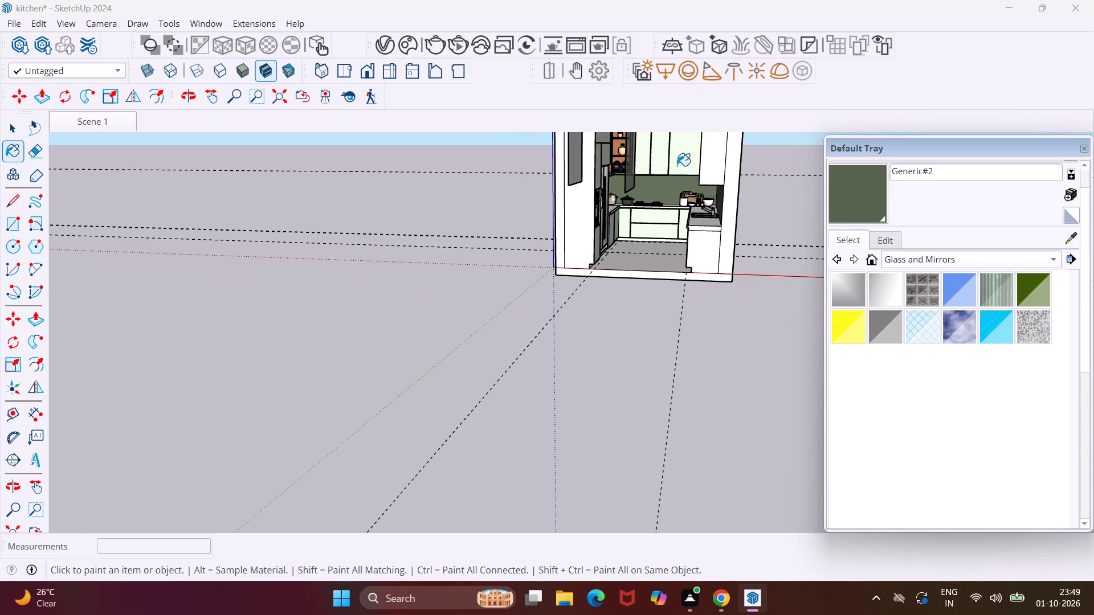
middle_click_drag(676, 162, 756, 285)
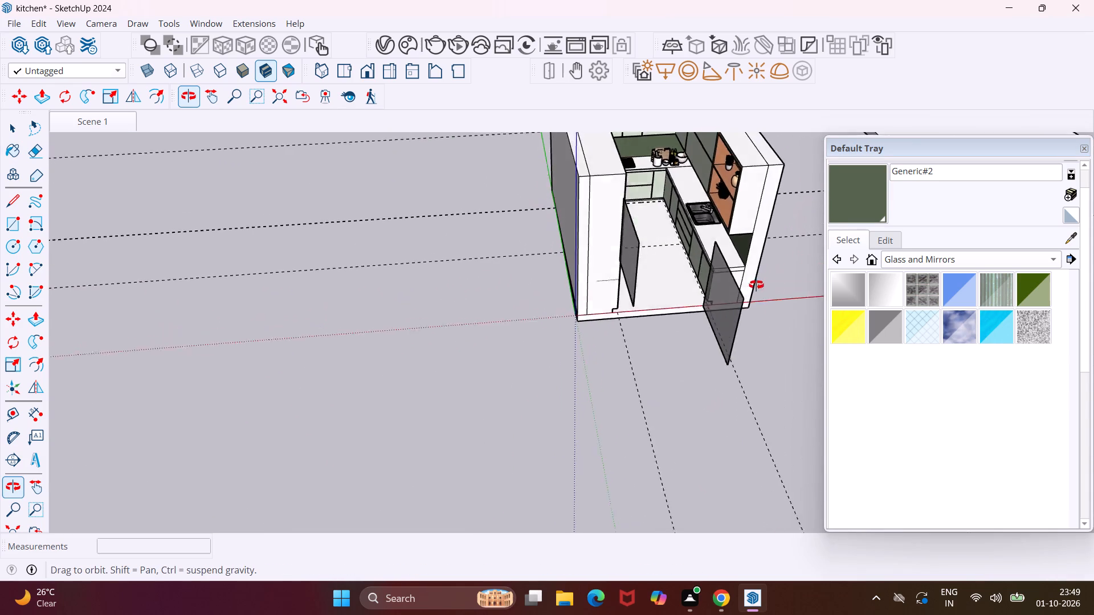
middle_click_drag(756, 285, 780, 358)
scroll(711, 165, "up", 8)
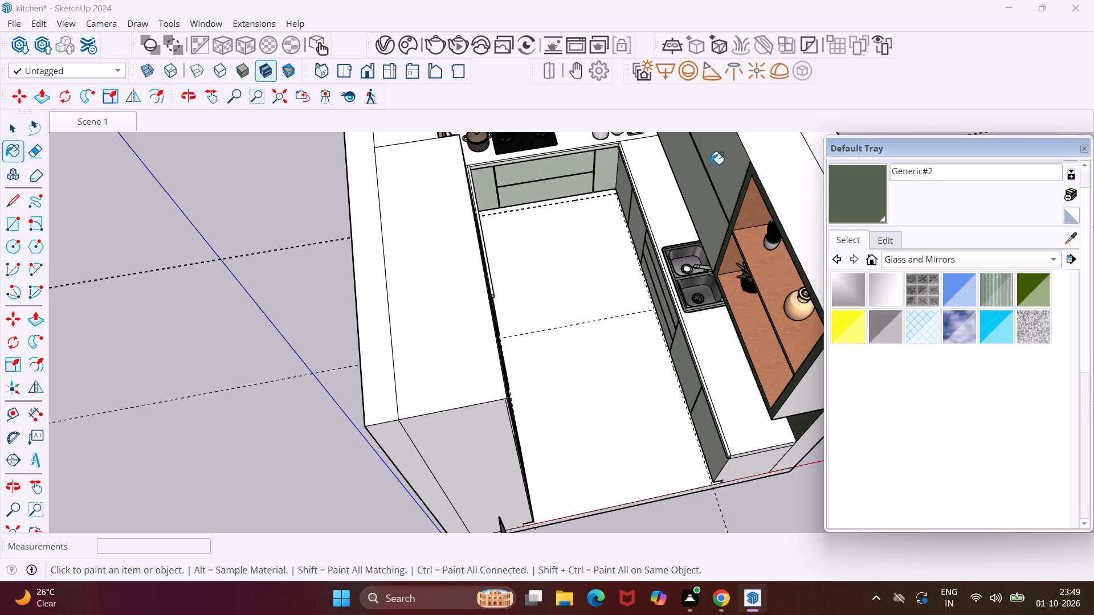
scroll(711, 164, "up", 1)
middle_click_drag(711, 164, 829, 131)
scroll(710, 159, "up", 4)
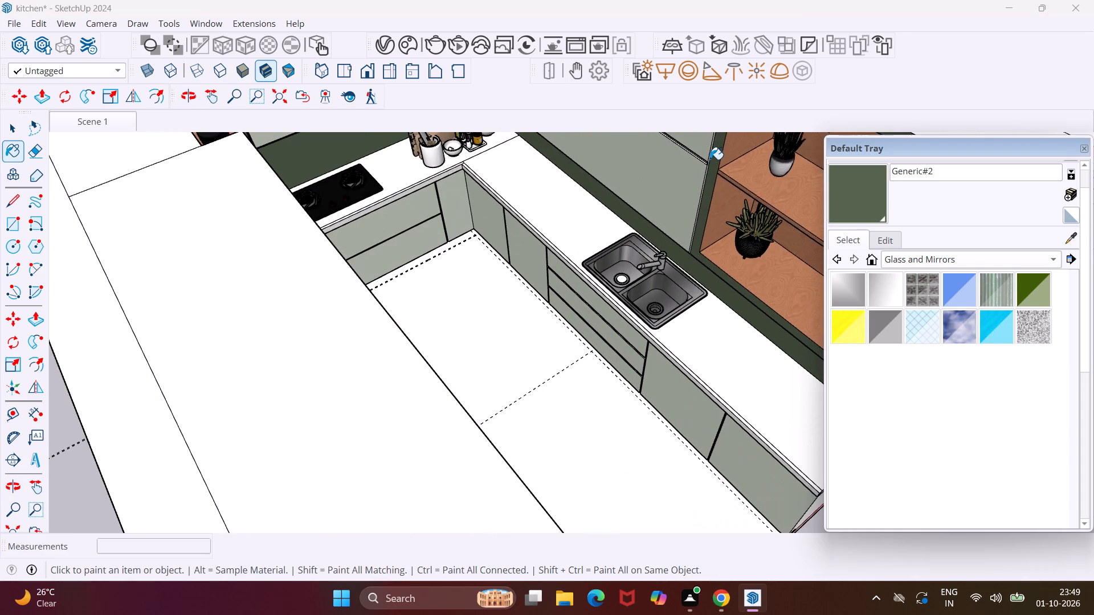
scroll(710, 159, "up", 2)
middle_click_drag(710, 159, 831, 128)
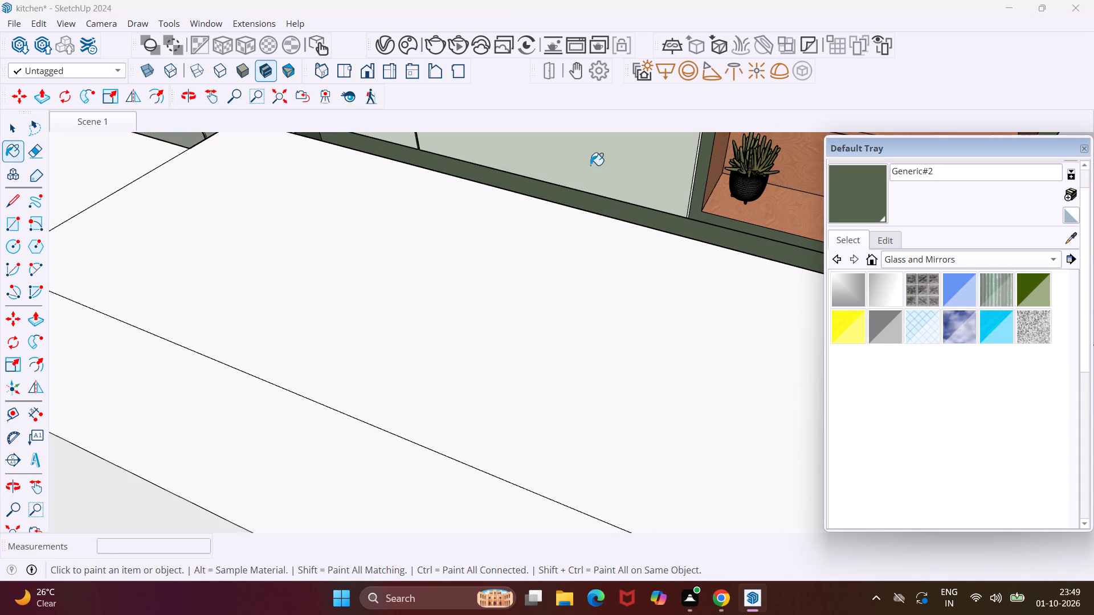
left_click(205, 92)
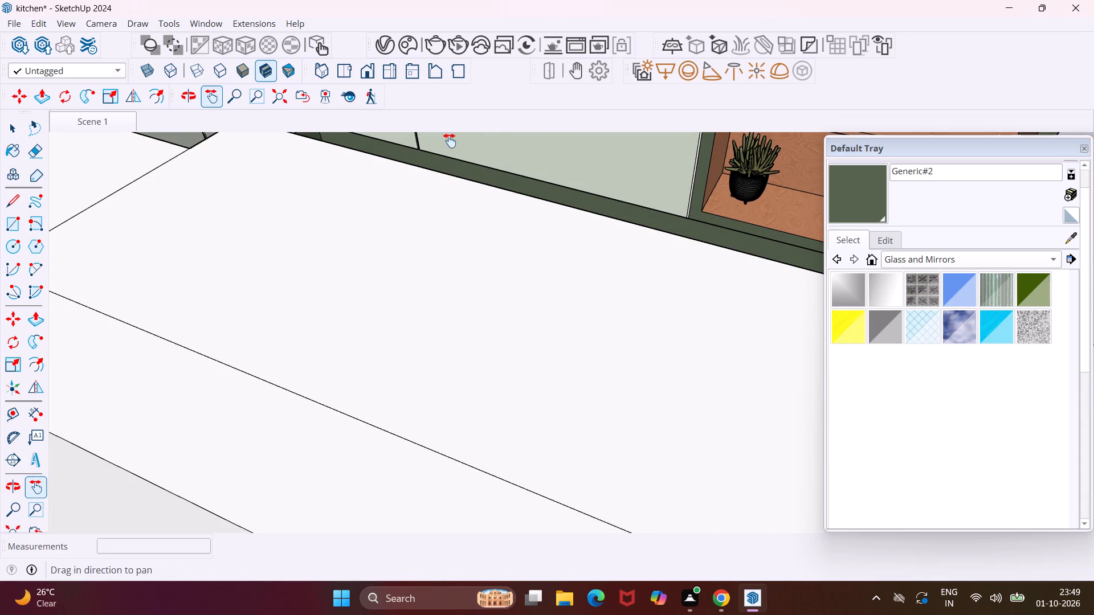
left_click_drag(450, 141, 591, 381)
middle_click_drag(390, 375, 328, 294)
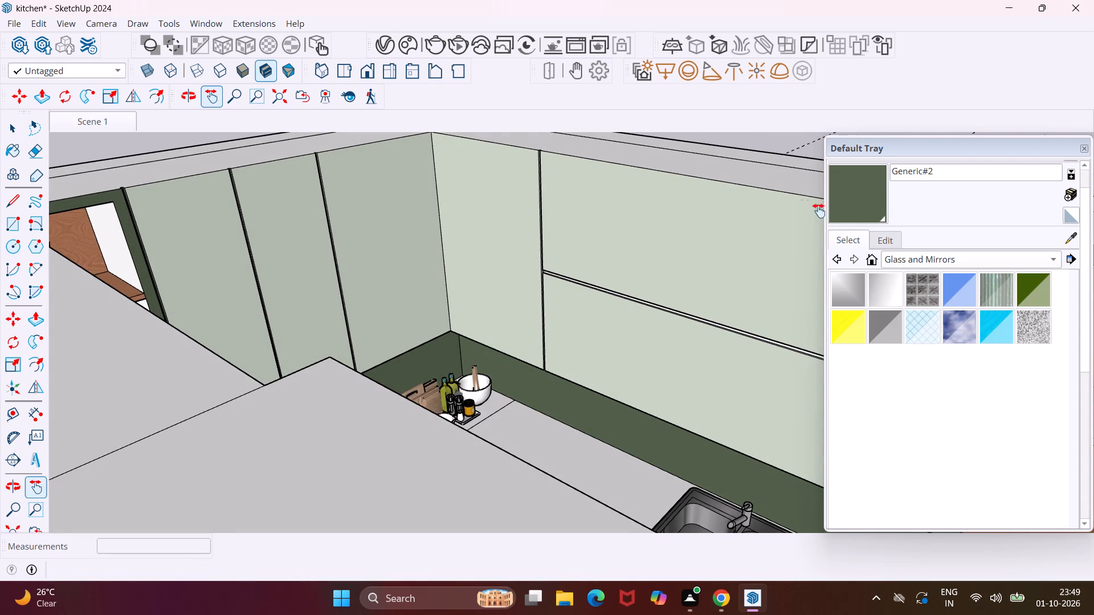
left_click(848, 208)
scroll(312, 225, "up", 7)
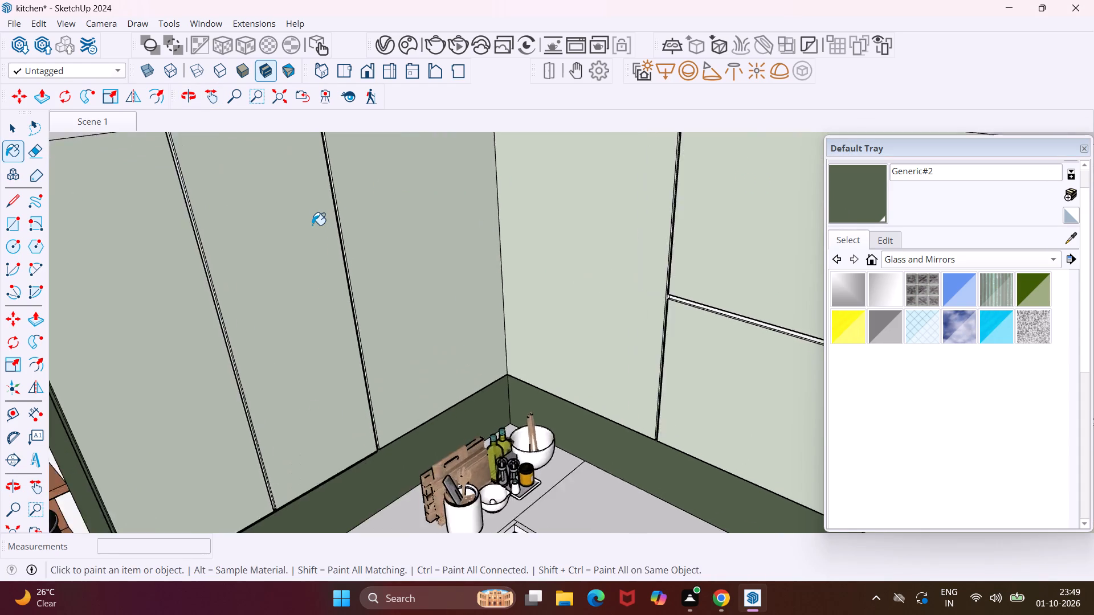
scroll(312, 225, "up", 3)
scroll(134, 348, "up", 6)
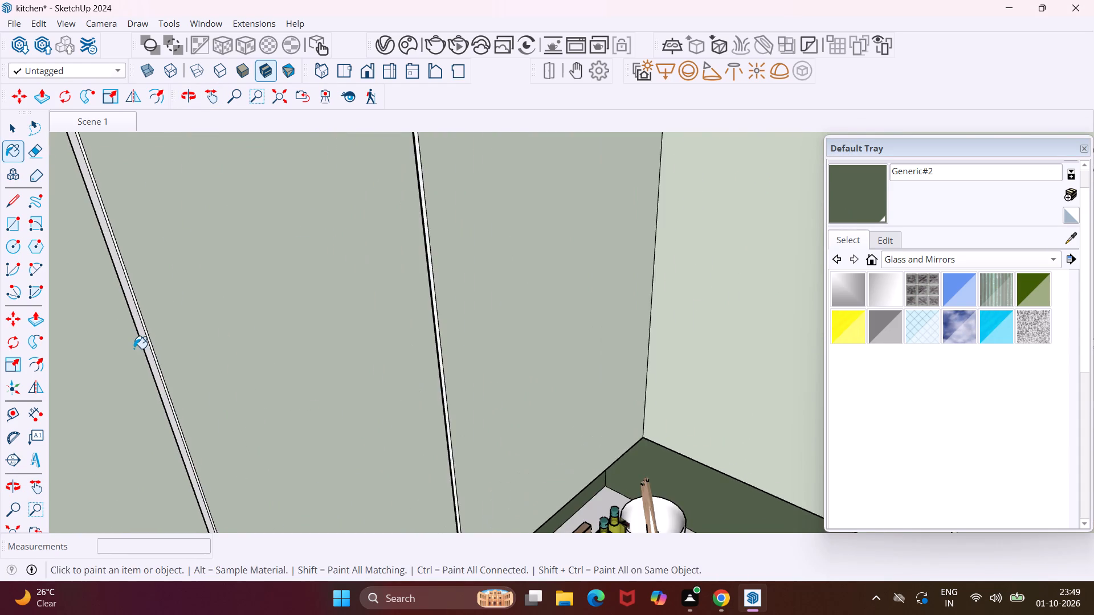
scroll(134, 348, "up", 2)
middle_click_drag(166, 319, 25, 342)
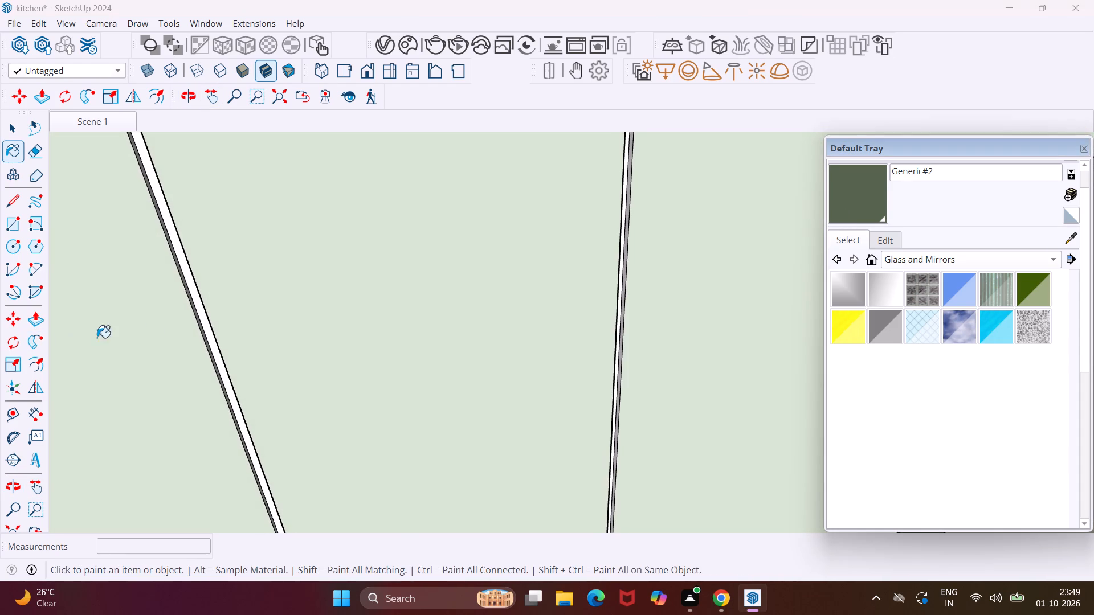
scroll(199, 318, "up", 9)
left_click(199, 318)
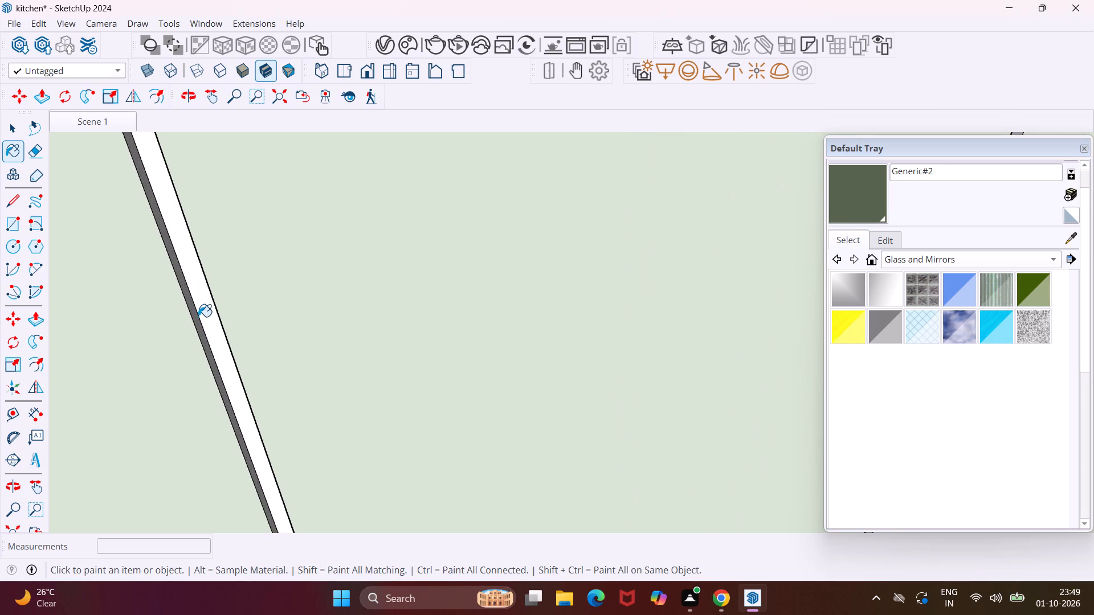
scroll(203, 310, "up", 4)
left_click(203, 310)
left_click(191, 315)
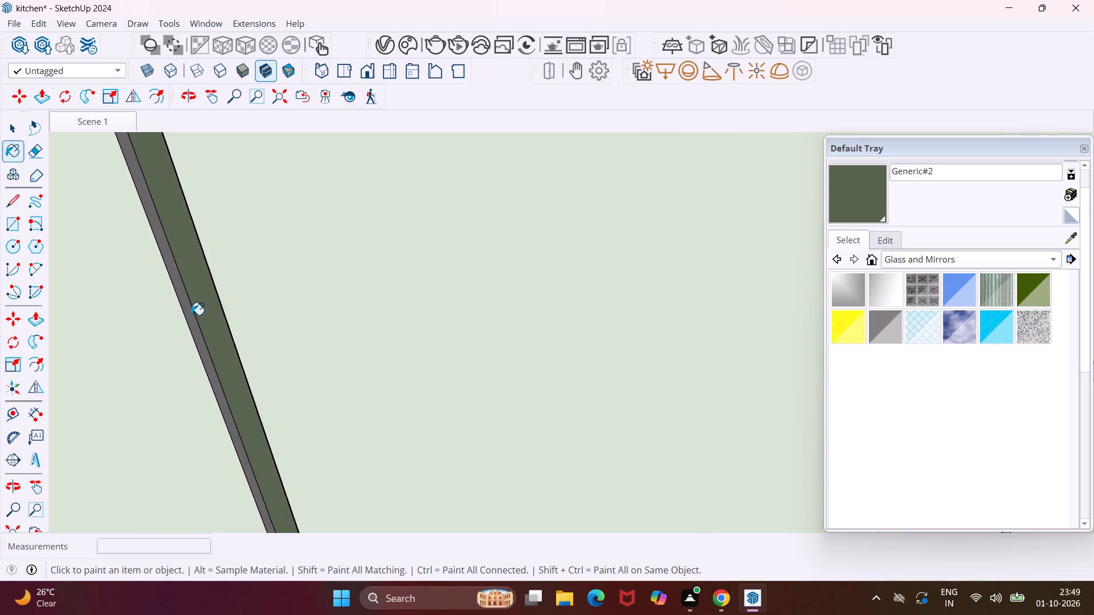
middle_click_drag(211, 315, 418, 297)
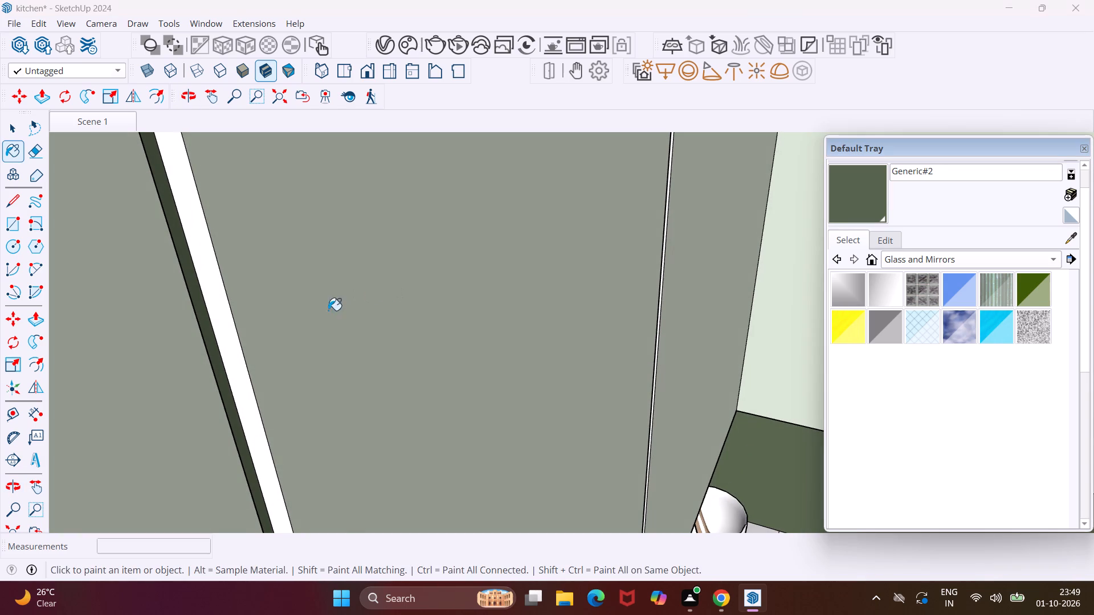
left_click(232, 357)
Paint the back strip and both side faces of the vertical gap between the second and third wall cabinet doors with Generic#2.
scroll(230, 357, "down", 5)
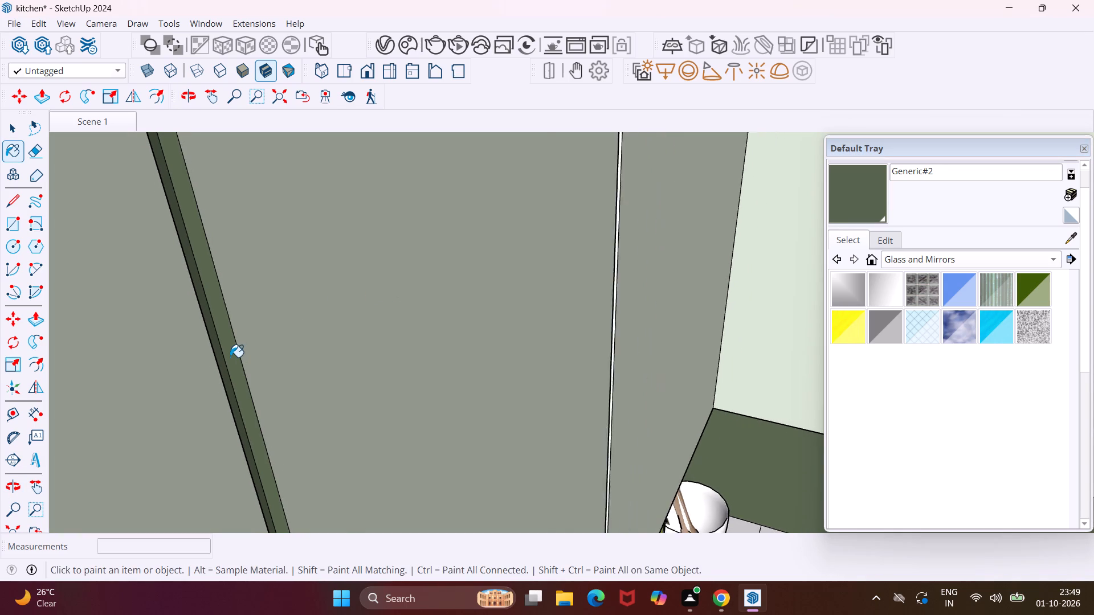
scroll(227, 355, "down", 4)
middle_click_drag(561, 326, 472, 324)
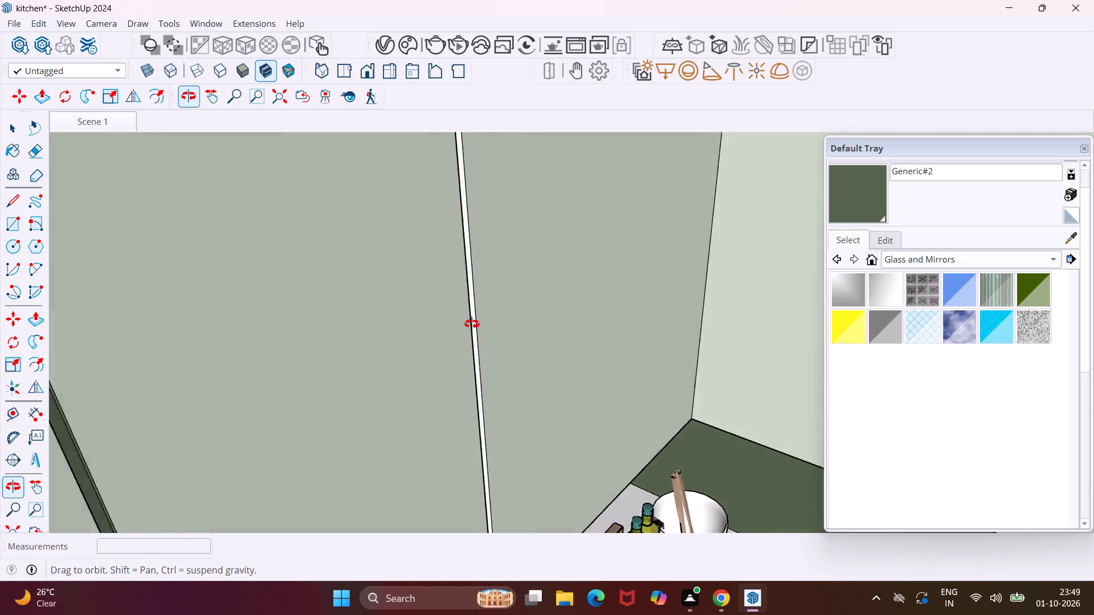
middle_click_drag(472, 324, 403, 324)
scroll(357, 338, "up", 9)
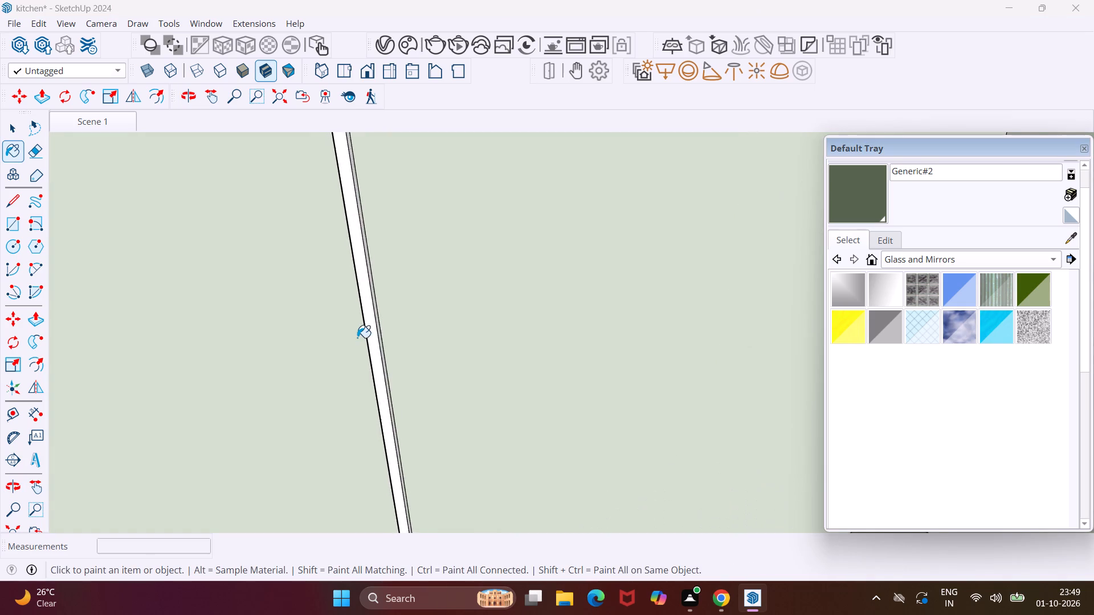
scroll(357, 338, "up", 5)
left_click(378, 330)
middle_click_drag(378, 330, 246, 342)
scroll(379, 335, "up", 3)
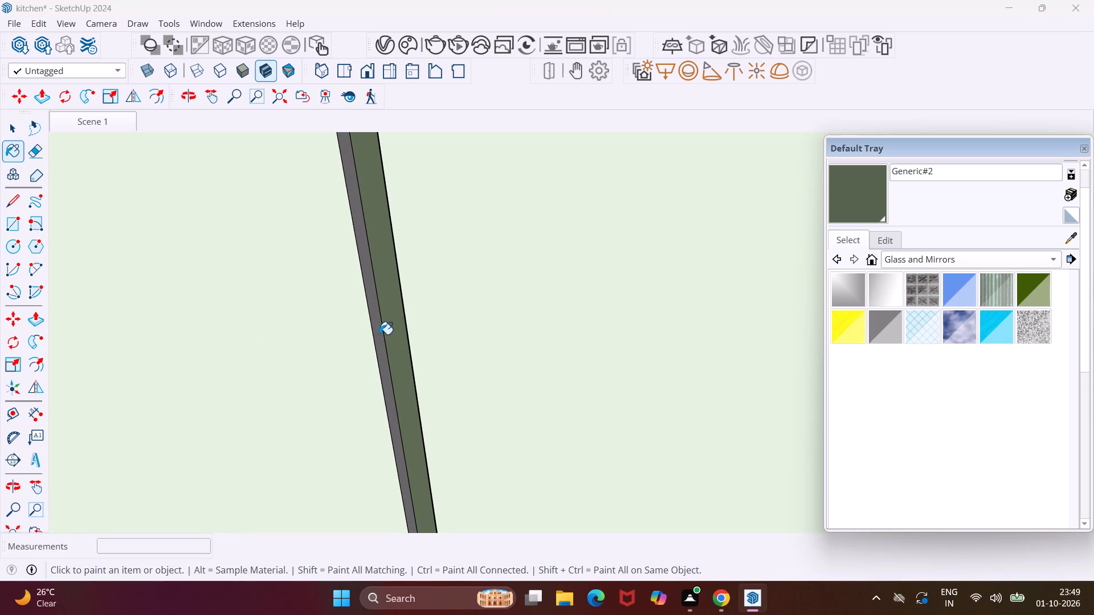
left_click(379, 334)
scroll(379, 334, "up", 1)
middle_click_drag(379, 334, 590, 338)
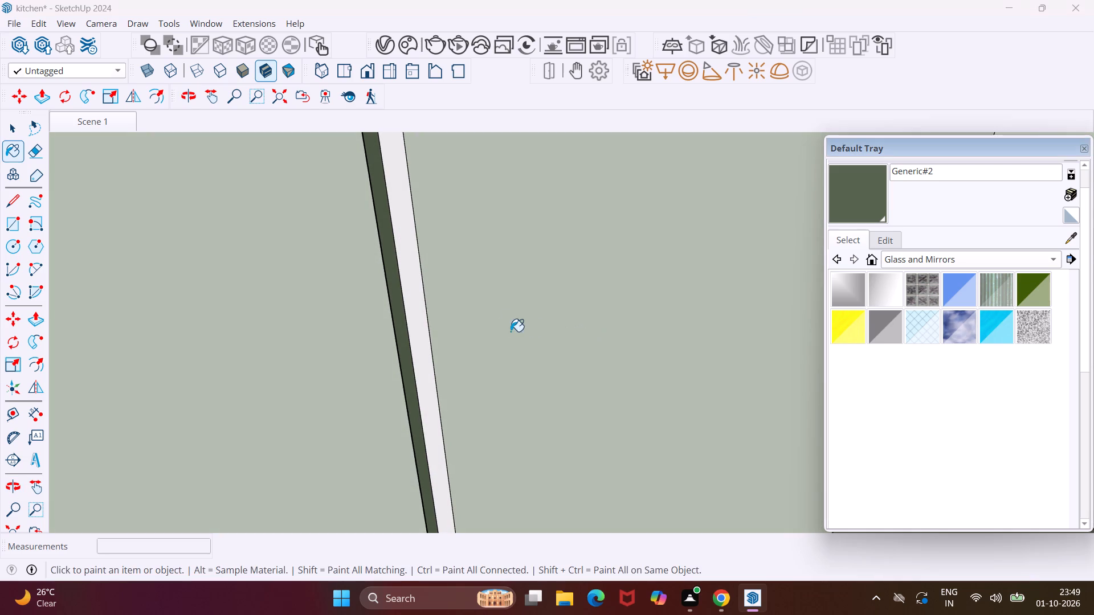
left_click(424, 341)
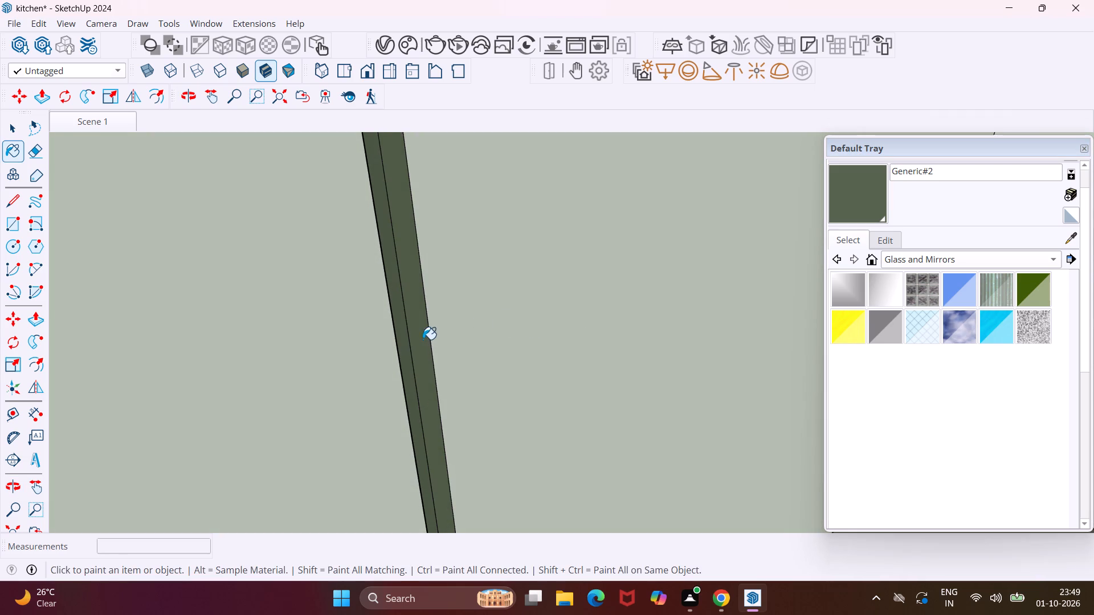
Paint the back and lower faces of the horizontal gap between the stacked wall cabinet doors above the sink with Generic#2.
scroll(393, 323, "down", 18)
scroll(388, 321, "down", 6)
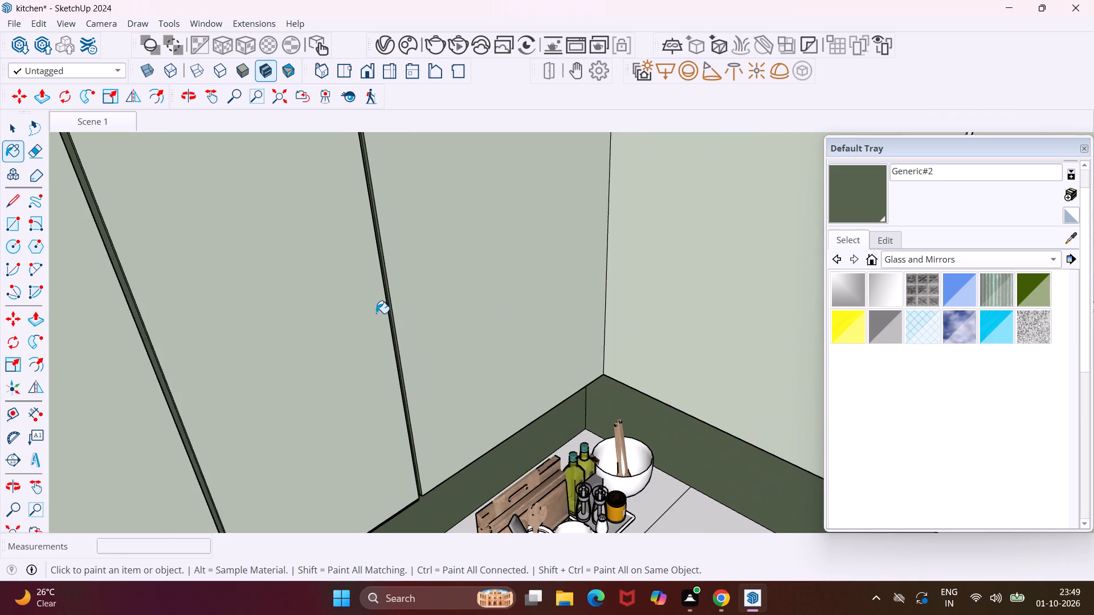
scroll(374, 311, "down", 10)
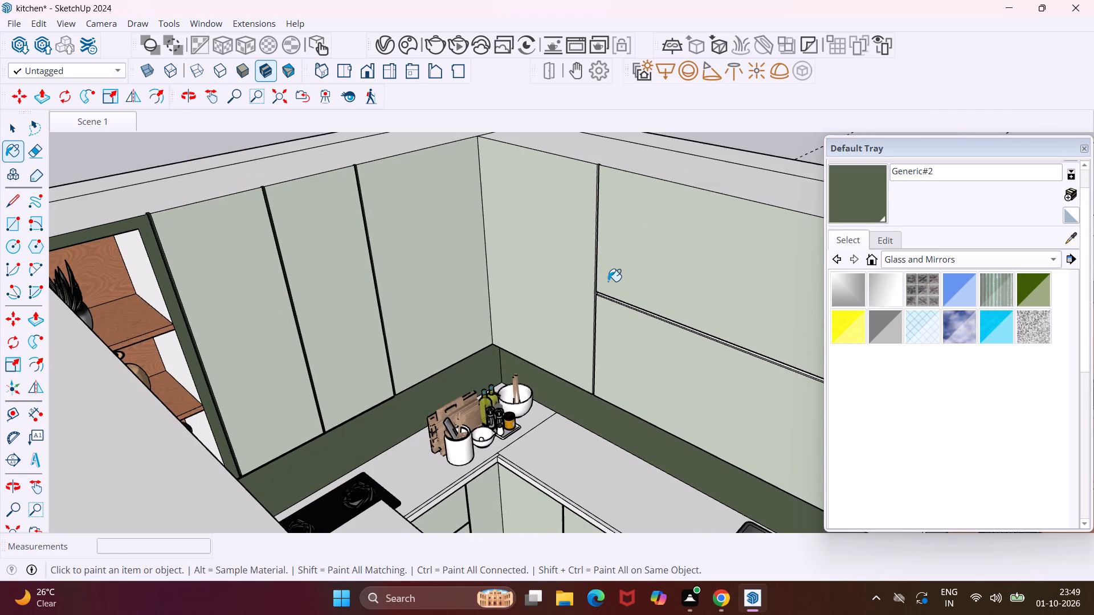
scroll(608, 281, "up", 10)
middle_click_drag(614, 279, 789, 260)
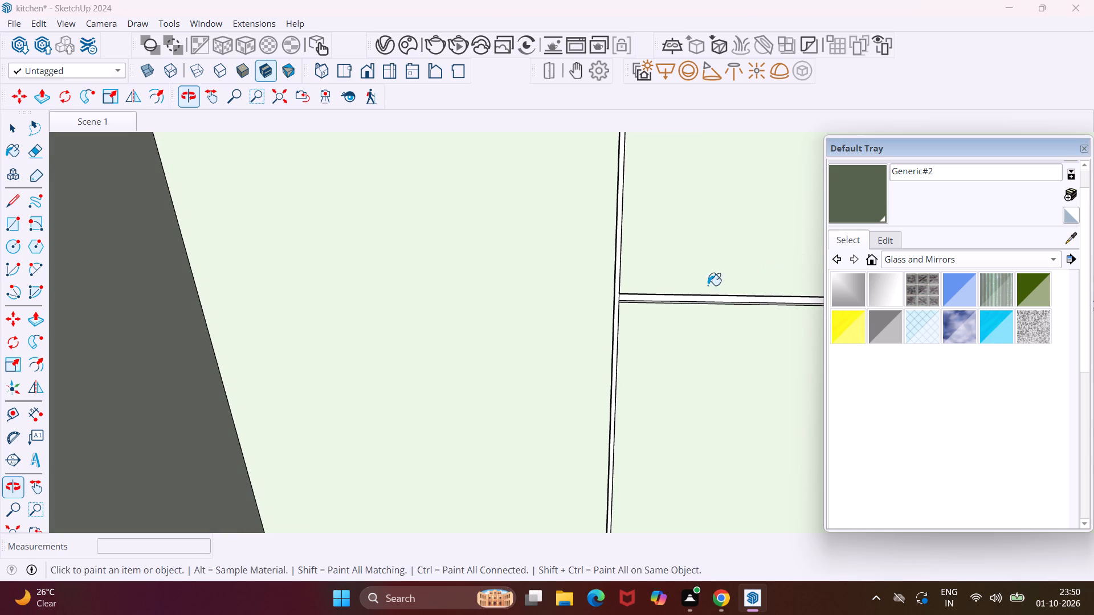
scroll(639, 297, "up", 13)
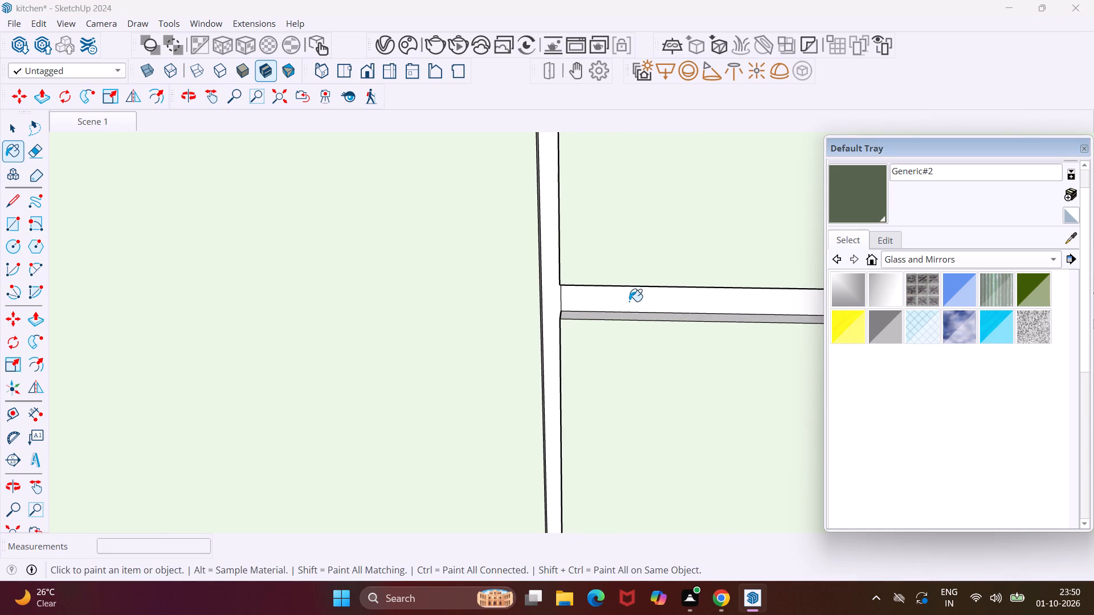
left_click(627, 303)
left_click(621, 314)
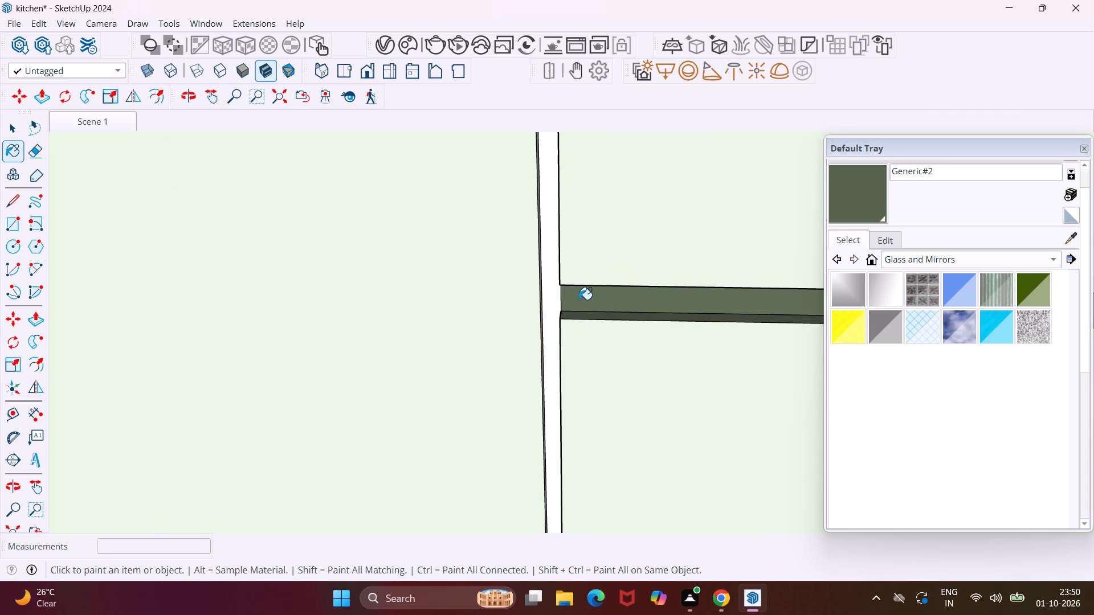
Paint the back strip and side faces of the vertical gap beside the stacked wall cabinet doors with Generic#2.
left_click(553, 288)
scroll(549, 288, "up", 7)
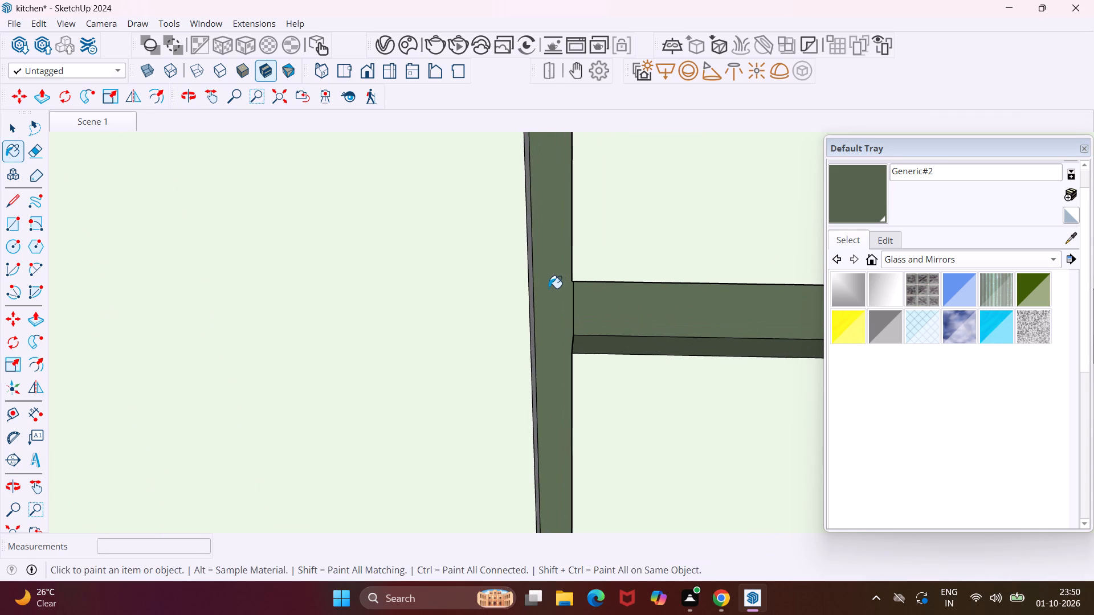
left_click(532, 287)
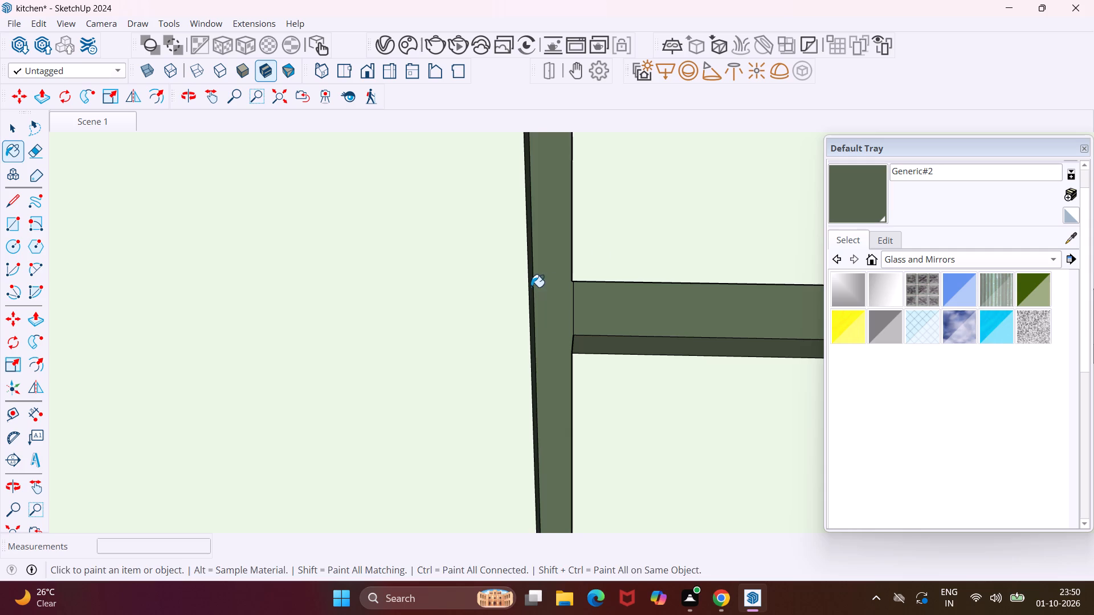
middle_click_drag(611, 260, 730, 244)
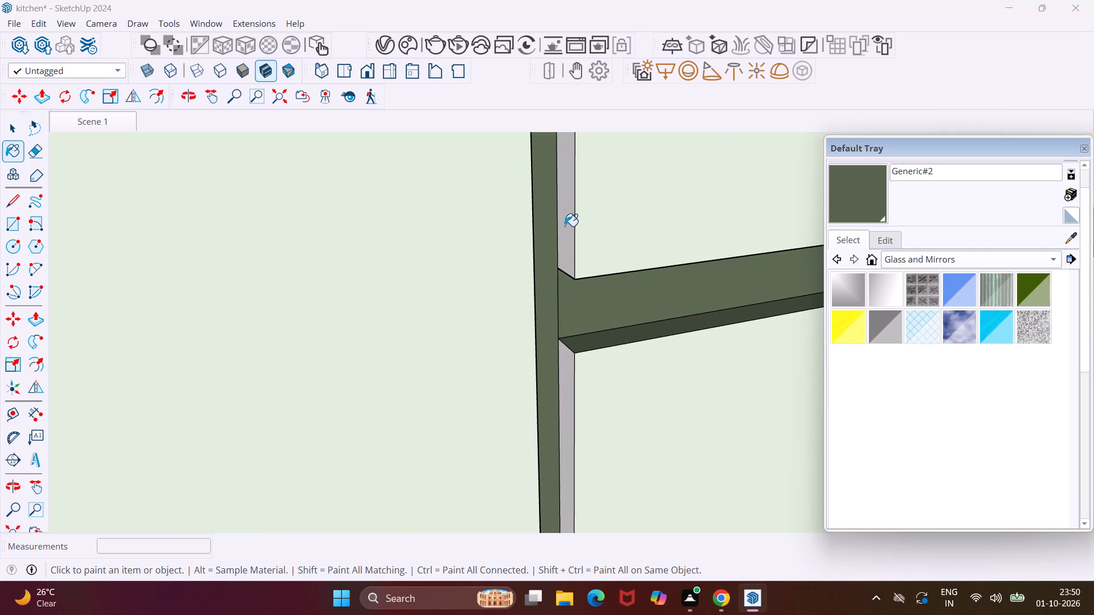
left_click(565, 226)
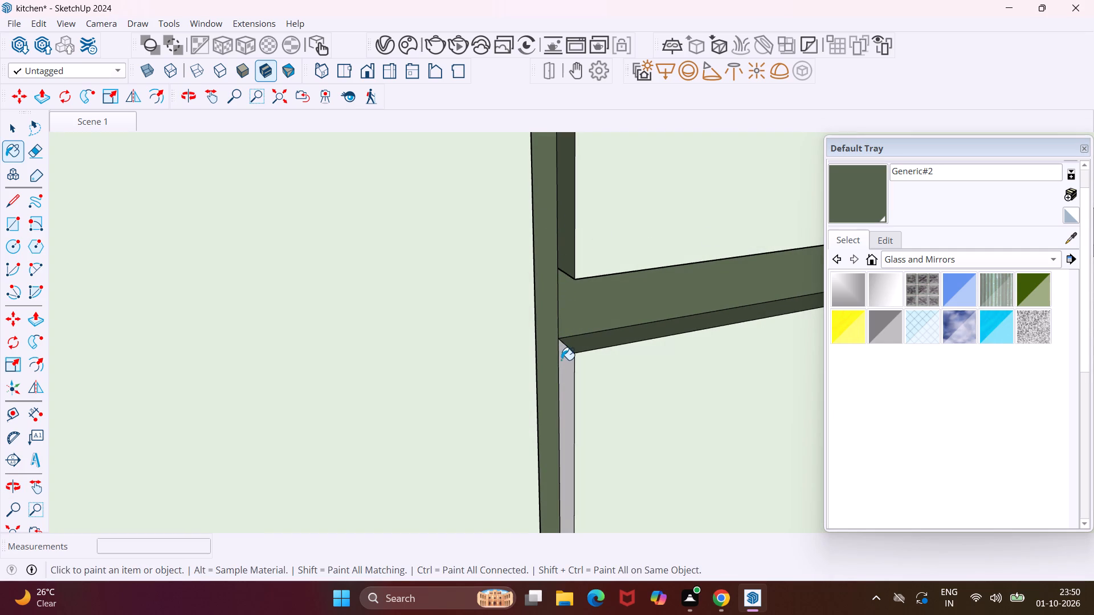
left_click(565, 362)
Paint the upper face of the horizontal gap between the stacked wall cabinet doors with Generic#2.
middle_click_drag(617, 322, 590, 265)
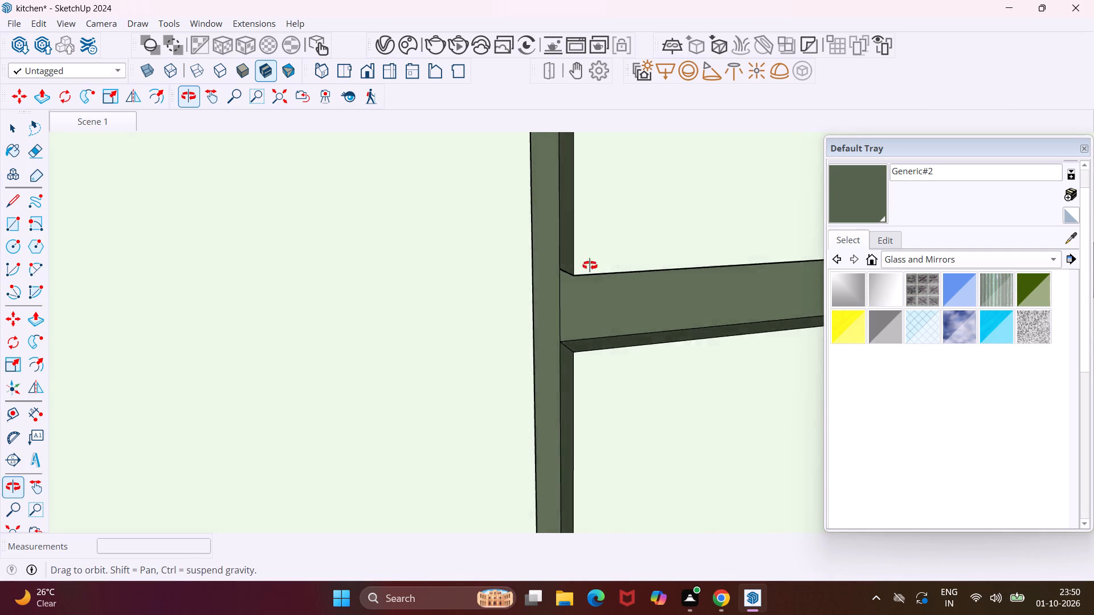
middle_click_drag(590, 265, 552, 120)
left_click(597, 280)
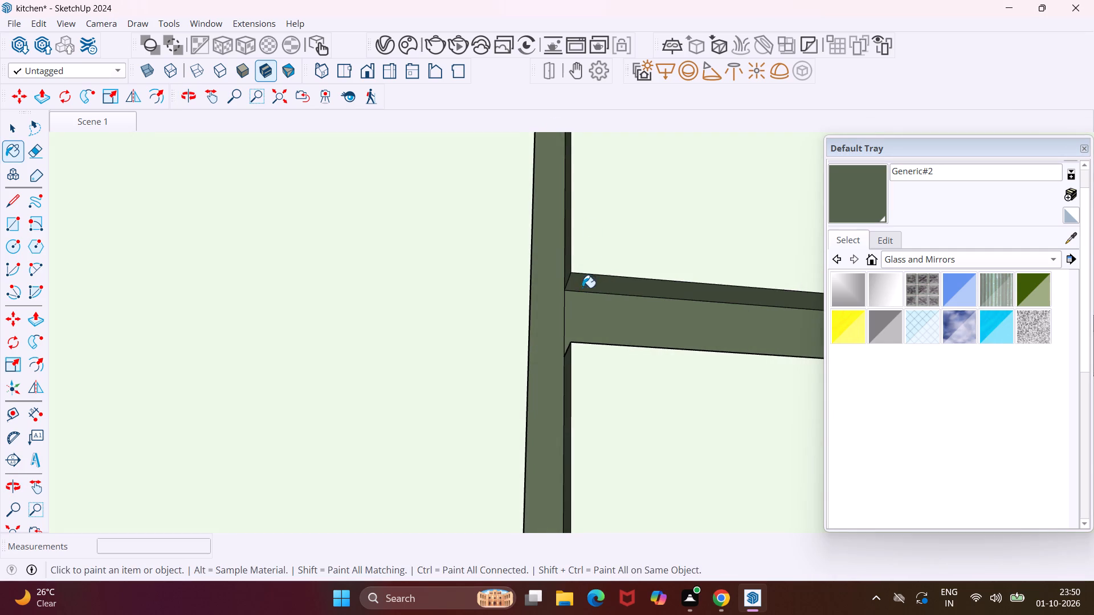
Paint the narrow white vertical strip between the stacked wall cabinet doors and the open shelf's green frame with Generic#2.
scroll(535, 302, "down", 6)
middle_click_drag(605, 327, 403, 343)
scroll(407, 326, "down", 11)
scroll(399, 332, "down", 10)
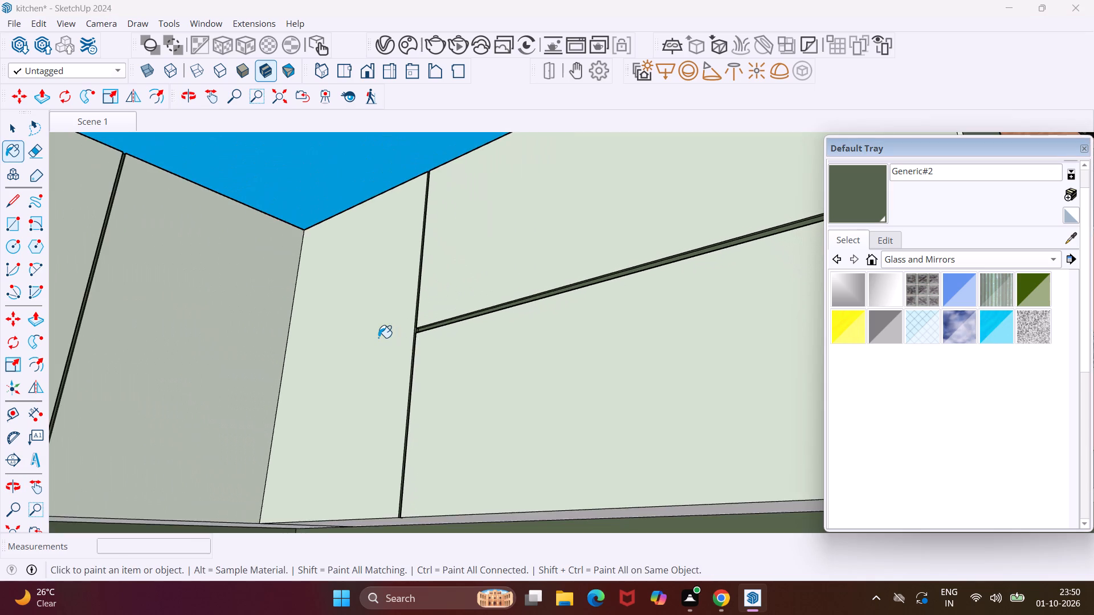
scroll(375, 338, "down", 5)
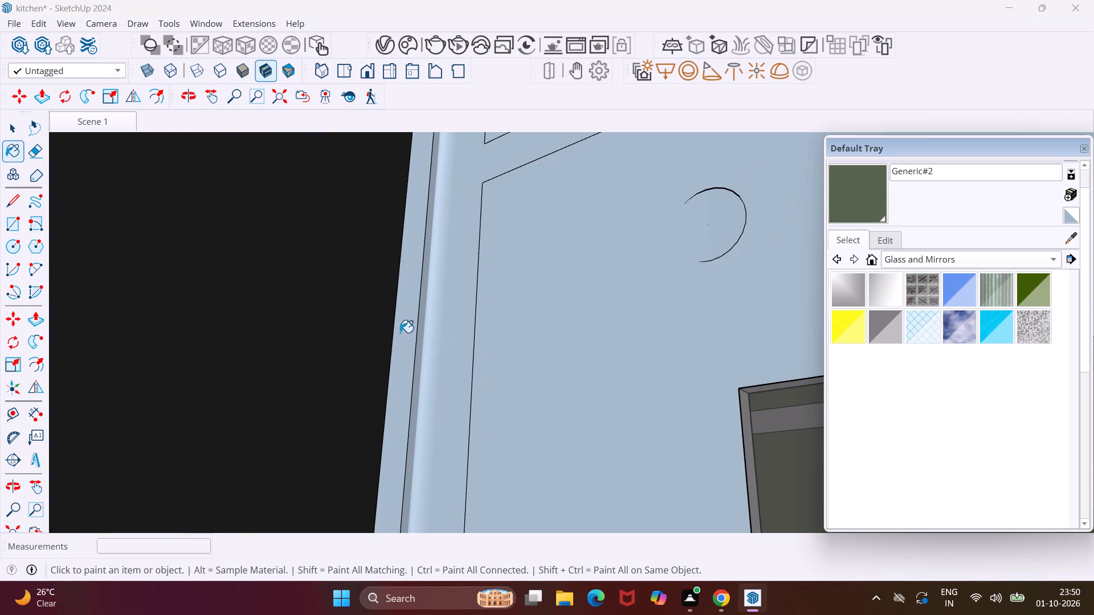
scroll(400, 333, "down", 20)
scroll(400, 333, "down", 11)
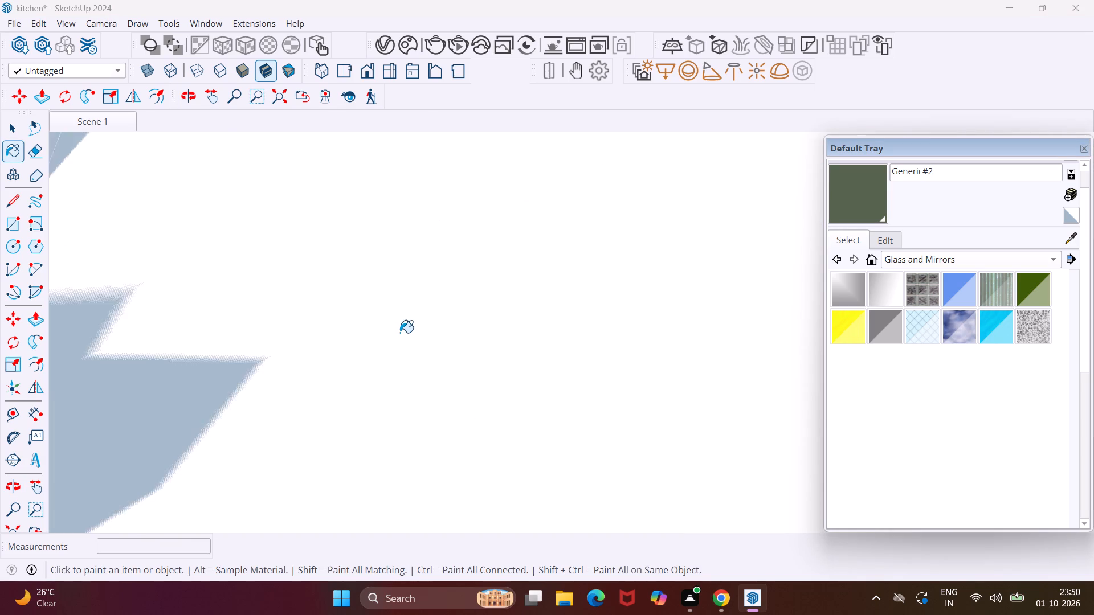
scroll(400, 333, "down", 20)
scroll(400, 333, "down", 20)
scroll(400, 333, "down", 1)
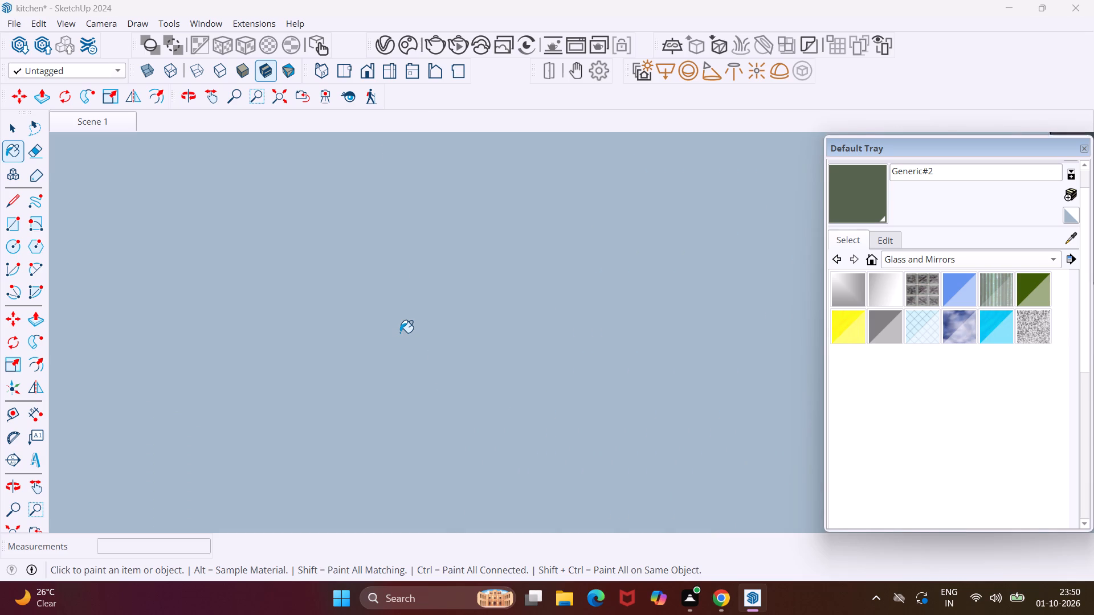
scroll(400, 333, "down", 20)
scroll(400, 333, "down", 20)
scroll(400, 333, "down", 1)
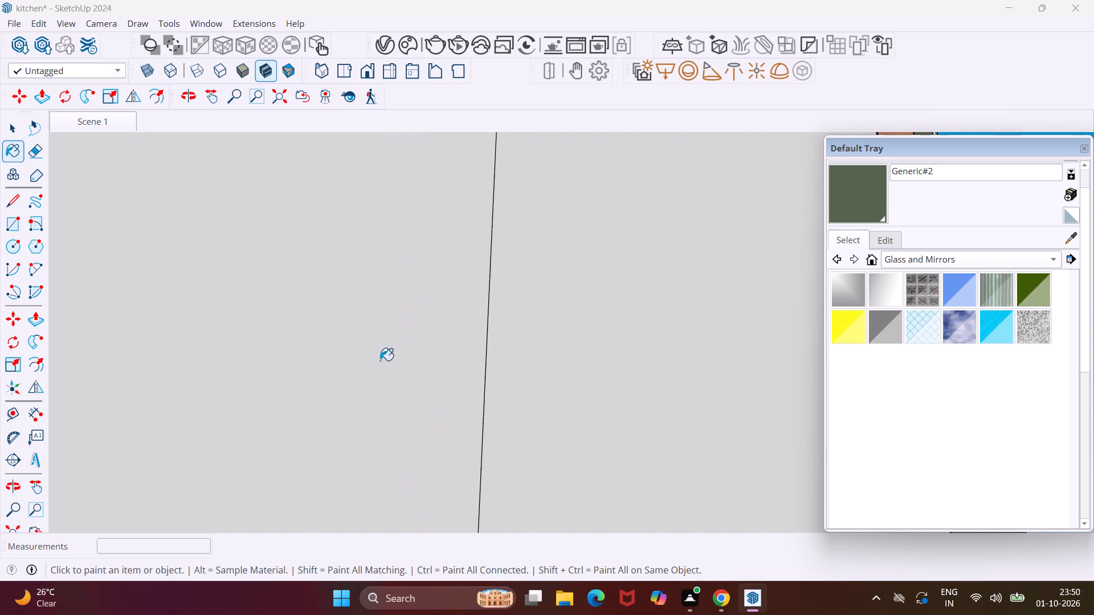
scroll(380, 360, "down", 15)
scroll(358, 387, "down", 15)
scroll(328, 434, "down", 8)
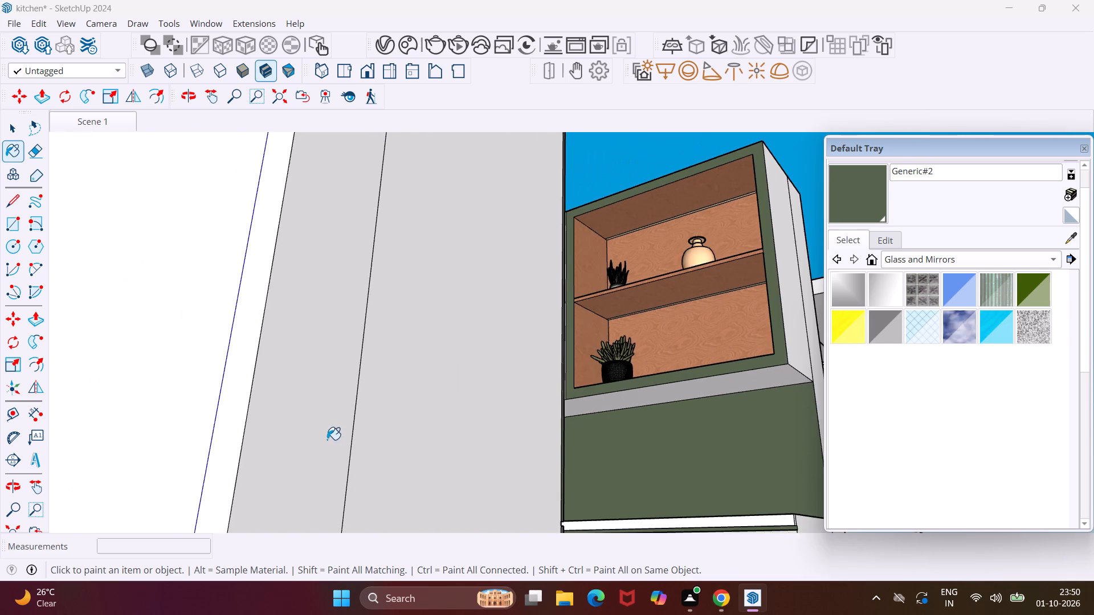
scroll(327, 440, "down", 4)
middle_click_drag(536, 359, 505, 393)
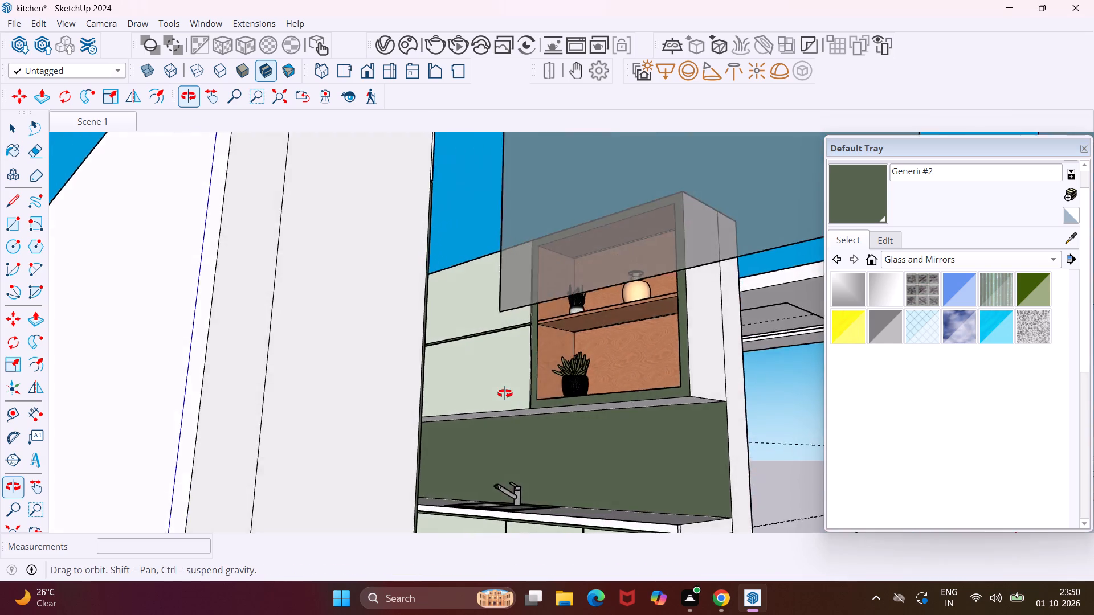
middle_click_drag(505, 393, 468, 474)
scroll(496, 295, "up", 12)
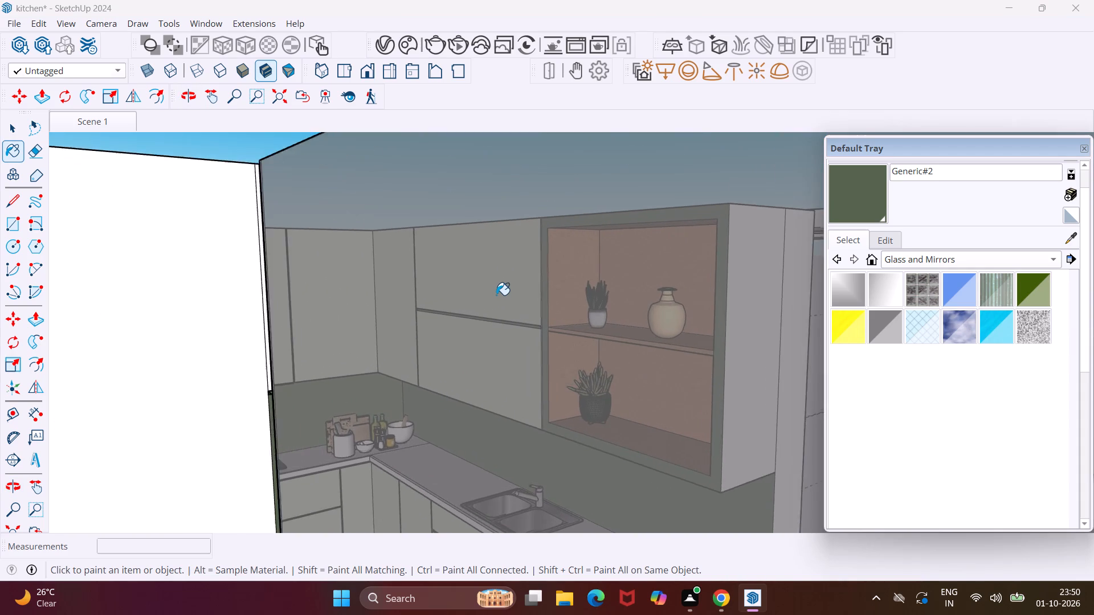
scroll(496, 295, "up", 20)
scroll(496, 295, "up", 20)
scroll(496, 295, "up", 1)
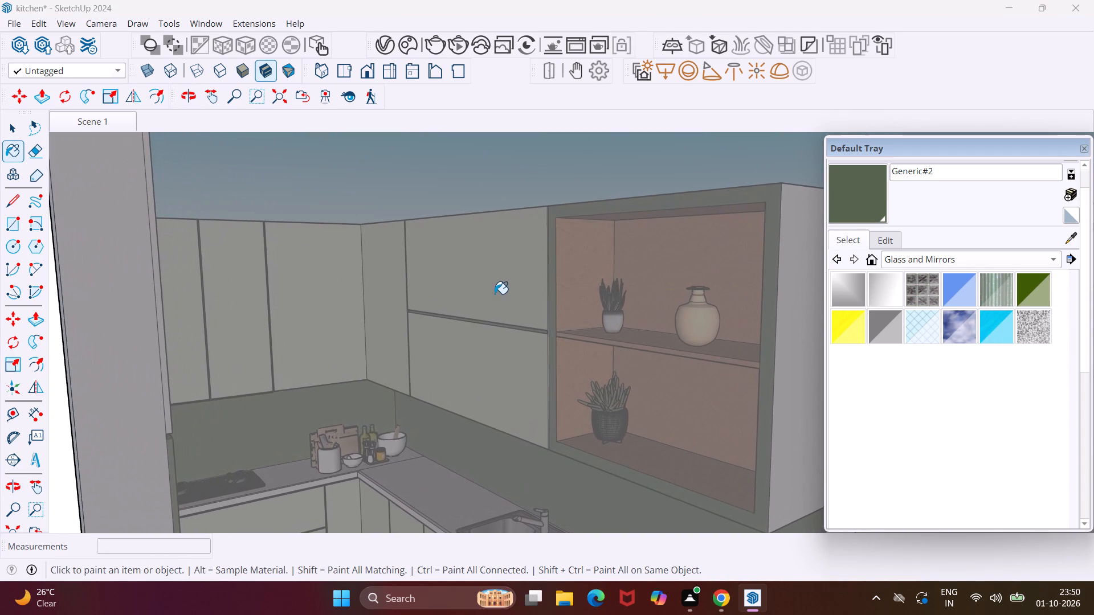
scroll(495, 294, "up", 20)
scroll(495, 294, "up", 10)
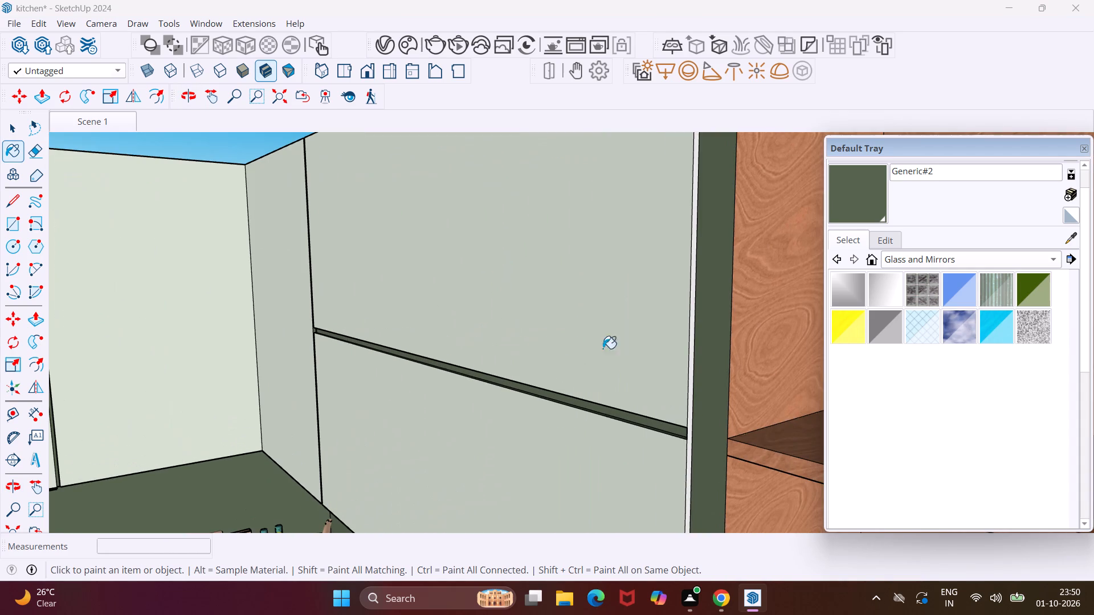
scroll(696, 429, "up", 7)
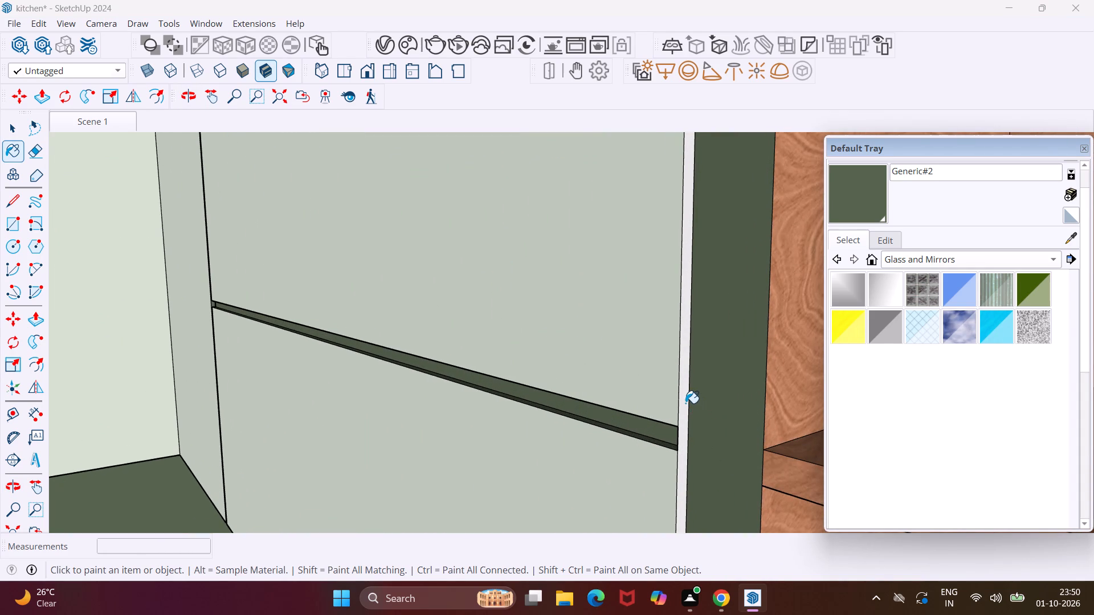
left_click(685, 403)
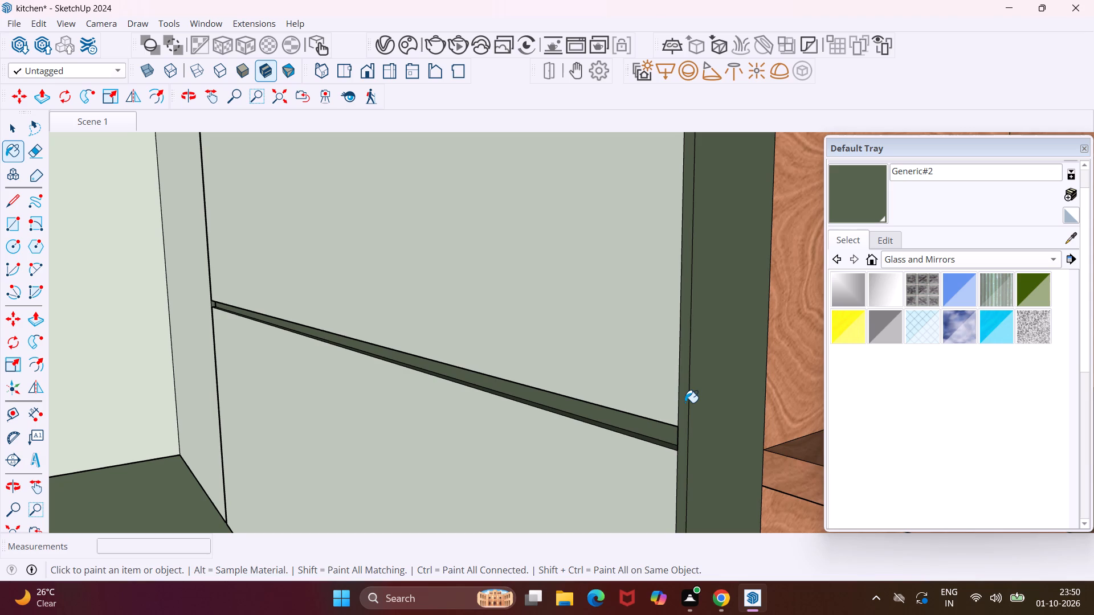
Push the narrow vertical strip between the stacked wall cabinet doors and the open shelf's green frame inward about 3/8 inch, level with the horizontal gap's back.
middle_click_drag(685, 403, 826, 372)
scroll(644, 425, "up", 3)
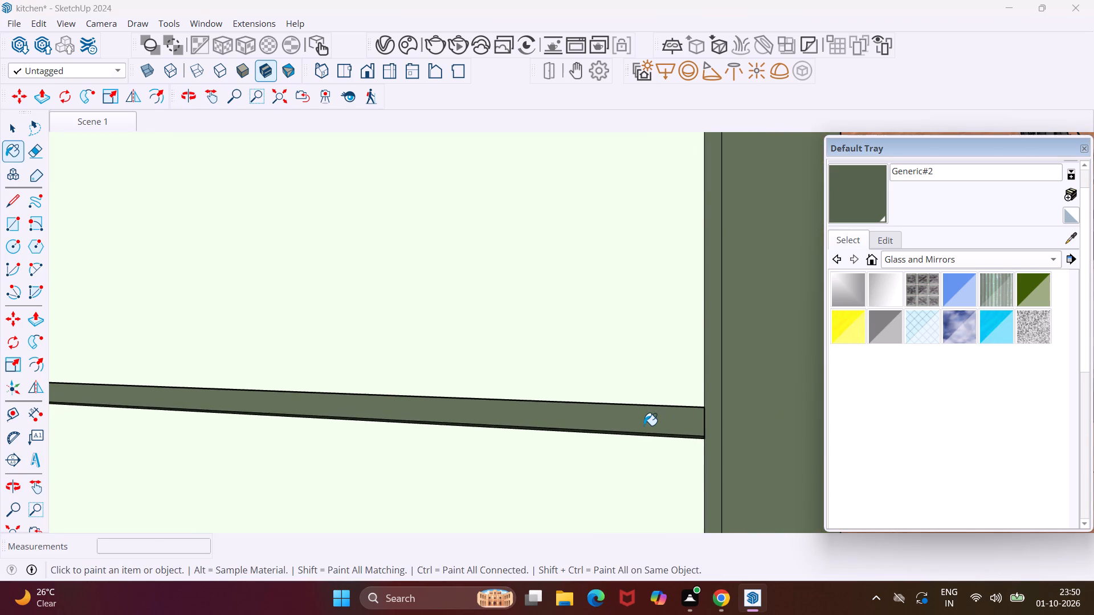
middle_click_drag(644, 425, 640, 393)
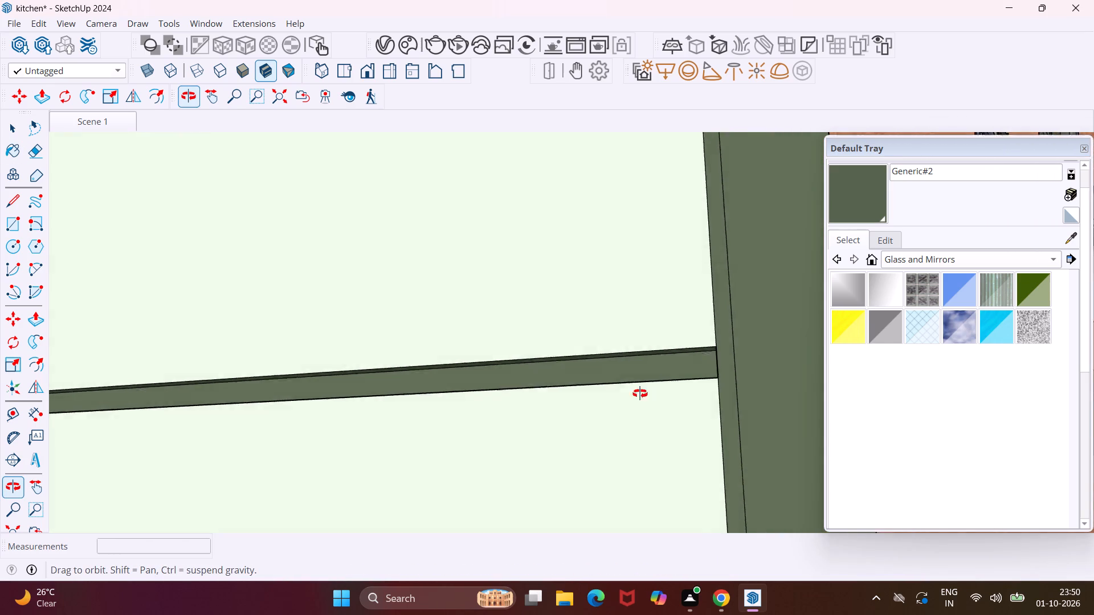
middle_click_drag(640, 393, 627, 441)
scroll(627, 441, "up", 1)
key("Escape")
key("space")
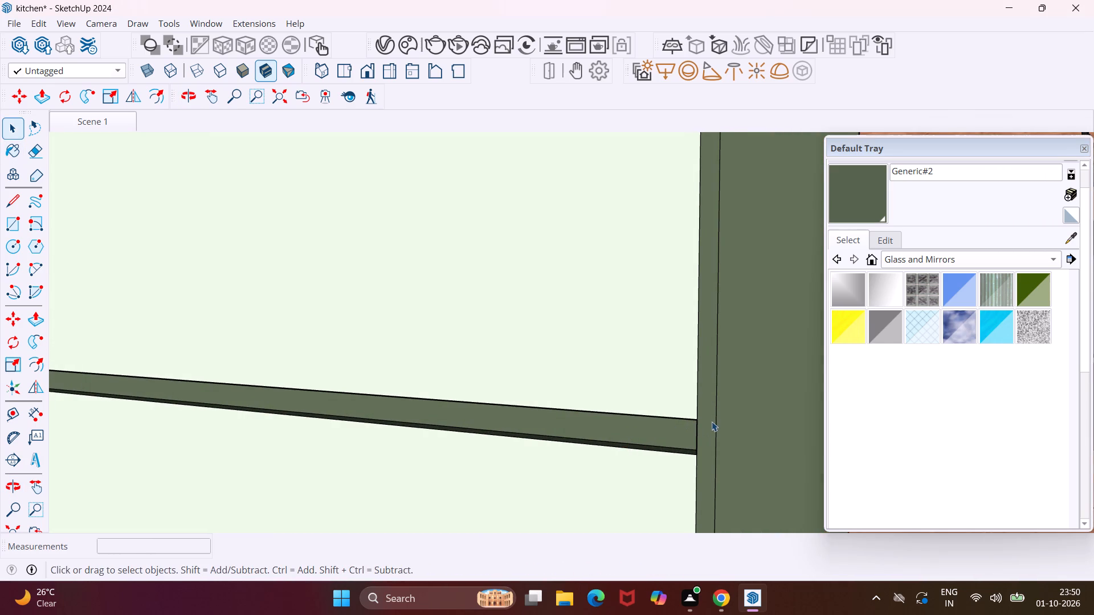
left_click(711, 420)
key("p")
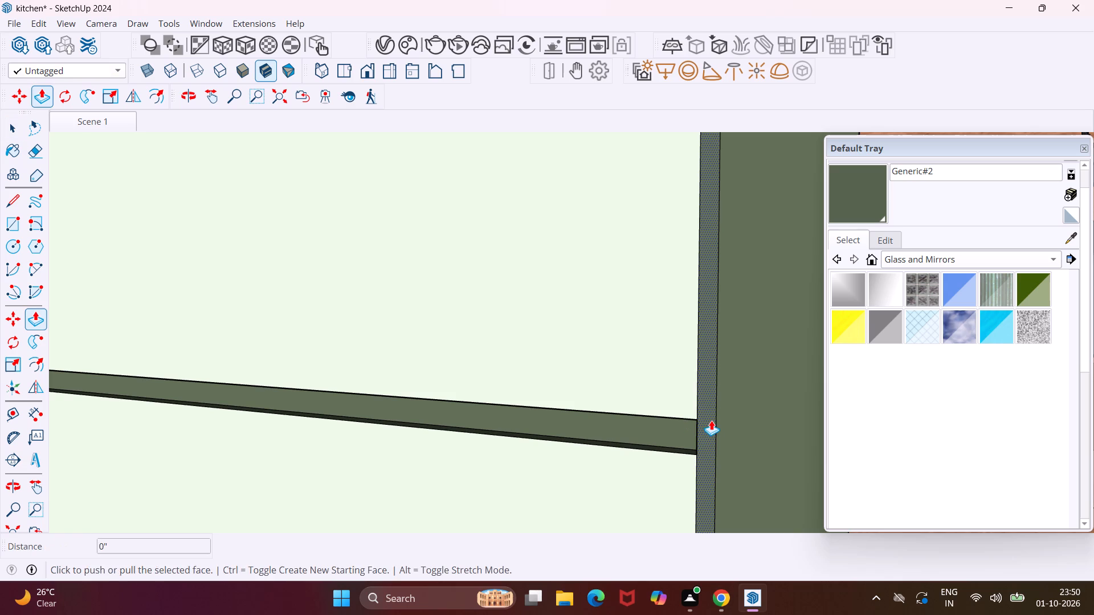
left_click(711, 420)
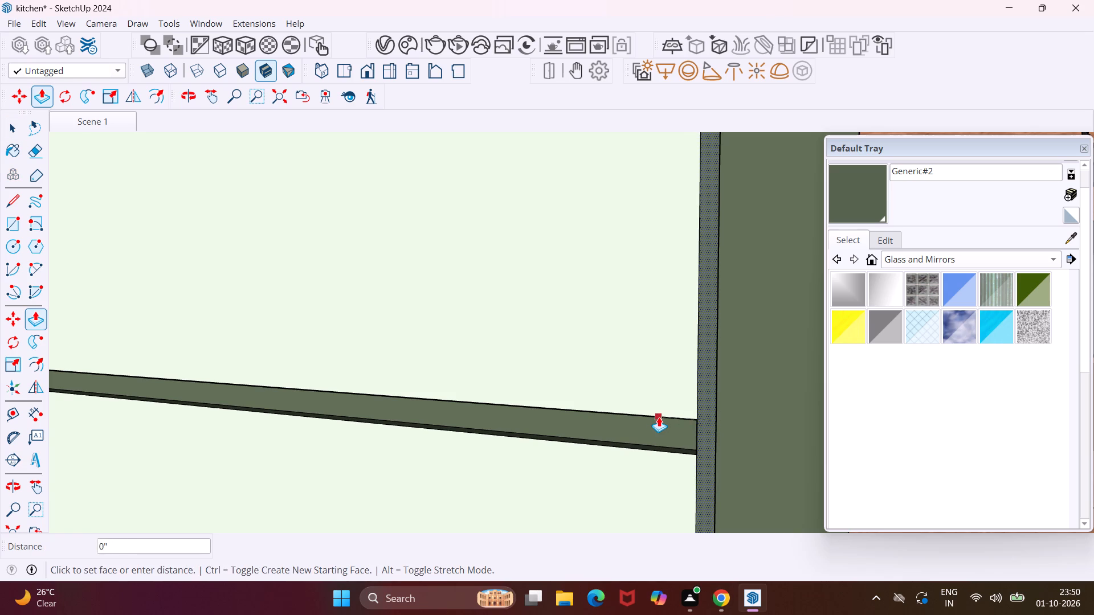
scroll(659, 425, "up", 9)
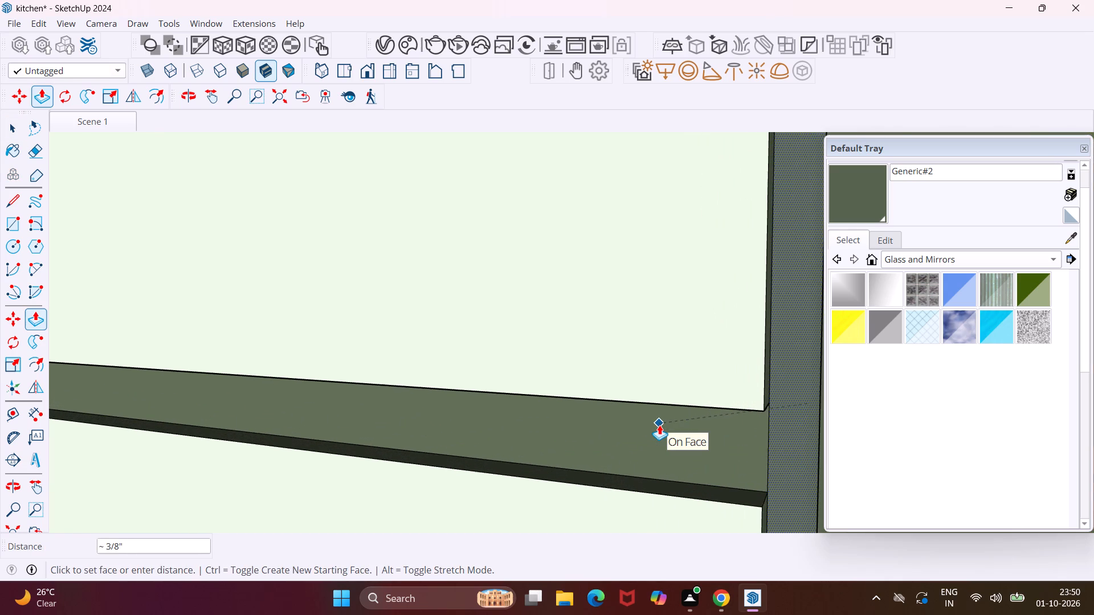
scroll(659, 425, "up", 6)
left_click(692, 424)
scroll(660, 396, "down", 7)
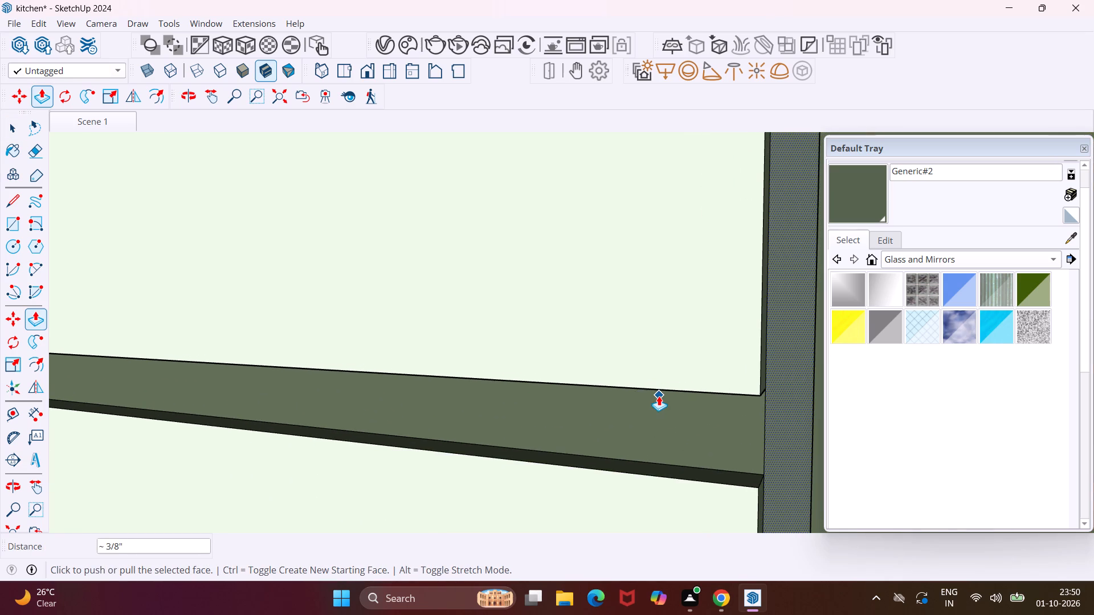
Paint the door-side faces of the recessed vertical strip, above and below the horizontal gap, with Generic#2.
middle_click_drag(789, 393, 674, 397)
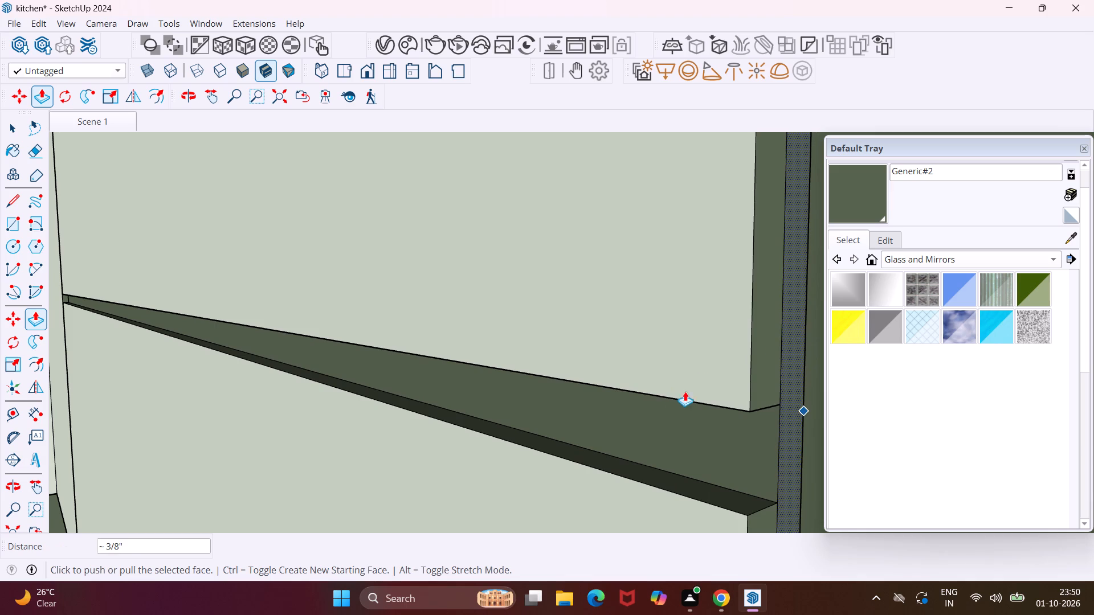
left_click(885, 185)
left_click(766, 332)
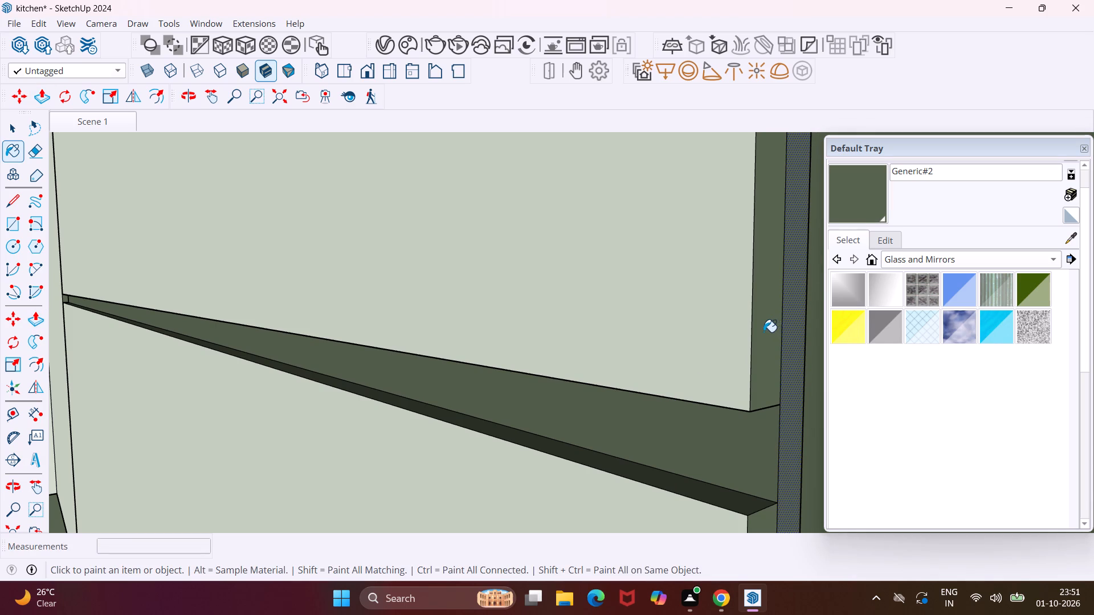
left_click(768, 327)
scroll(756, 292, "down", 5)
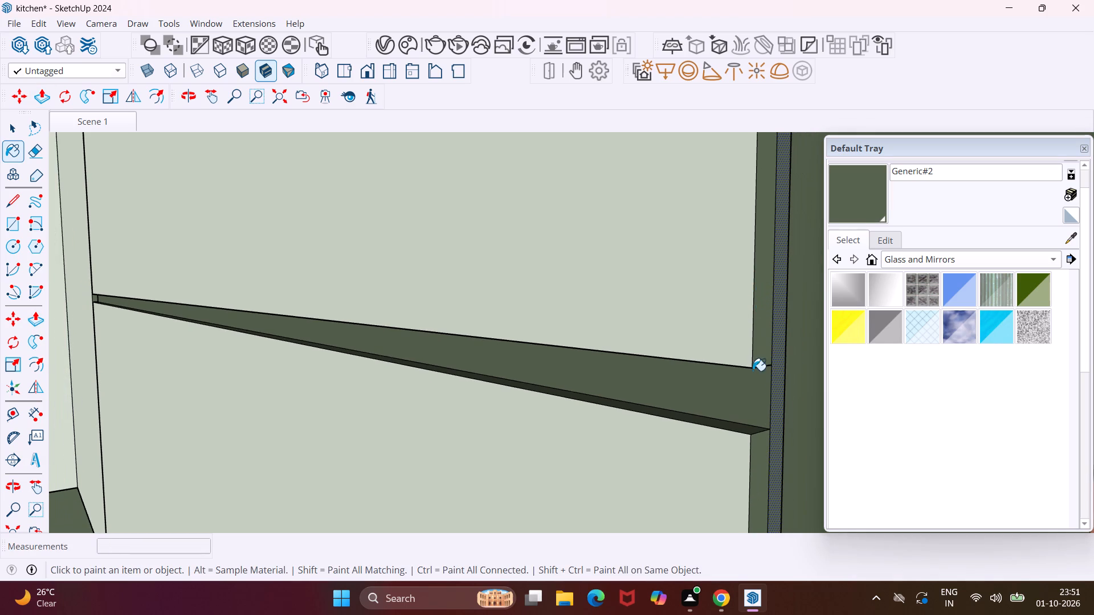
left_click(756, 460)
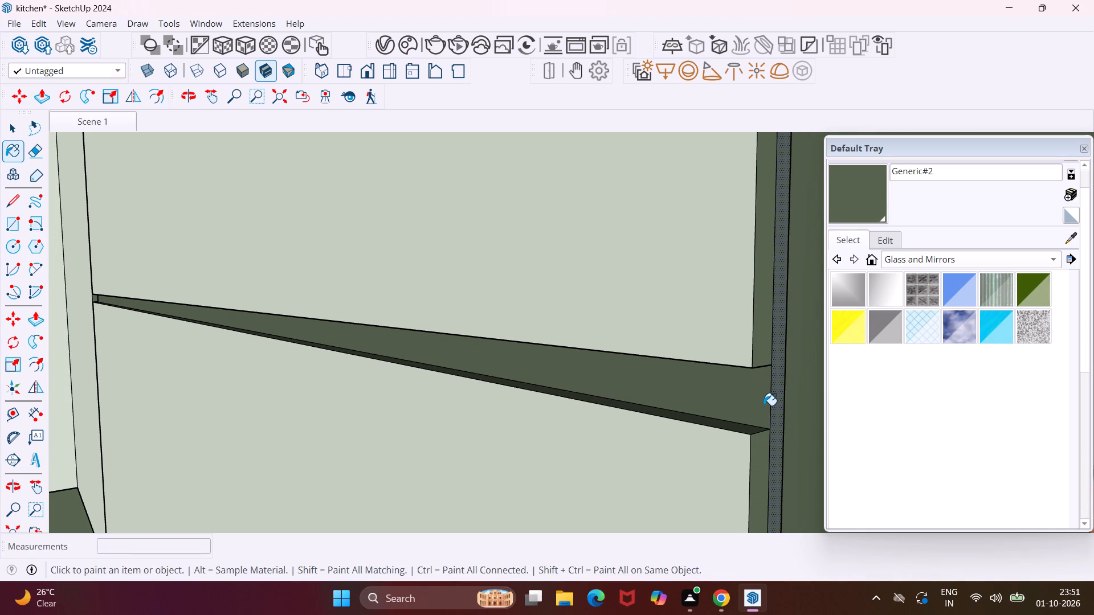
key("Escape")
key("space")
left_click(758, 402)
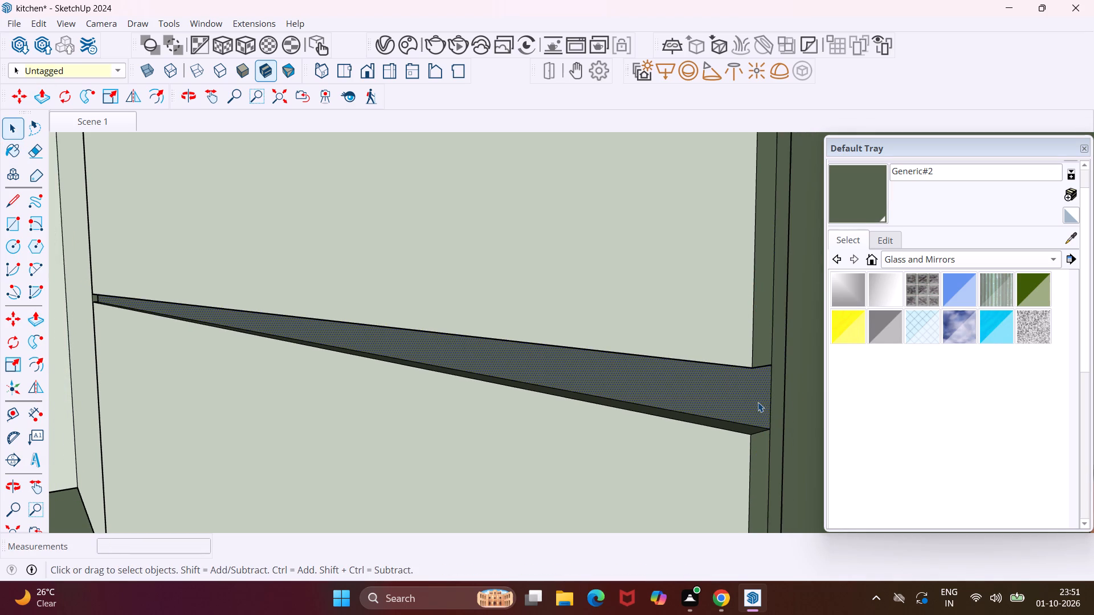
left_click(766, 287)
left_click(868, 200)
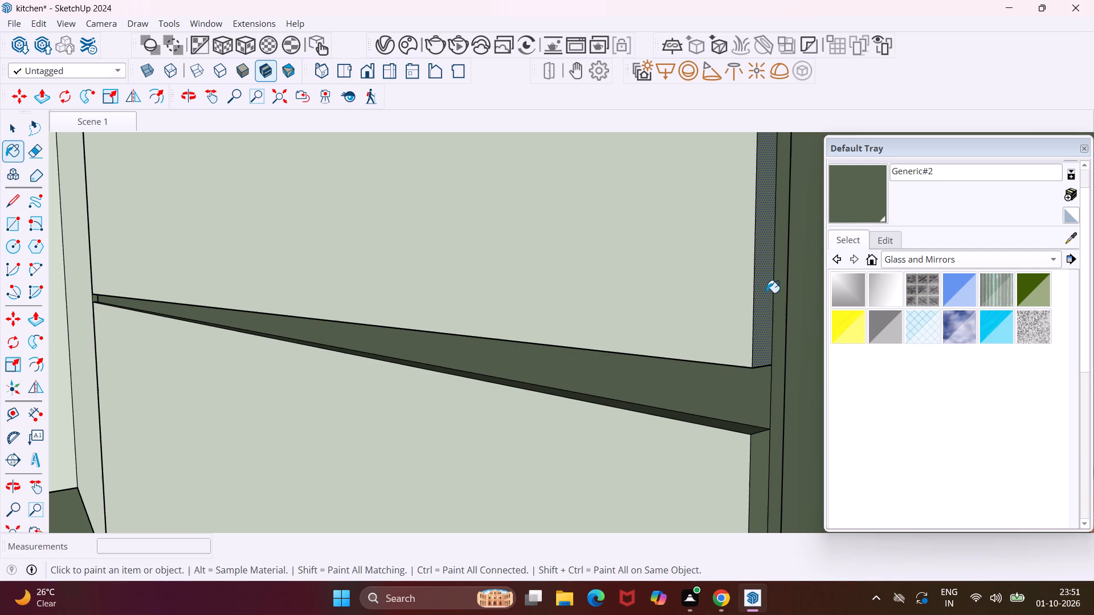
left_click(761, 302)
left_click(761, 453)
Run a V-Ray test render of the cooktop wall from a low viewpoint showing the wall cabinets' undersides, and close the frame buffer.
scroll(697, 389, "down", 18)
scroll(684, 381, "down", 6)
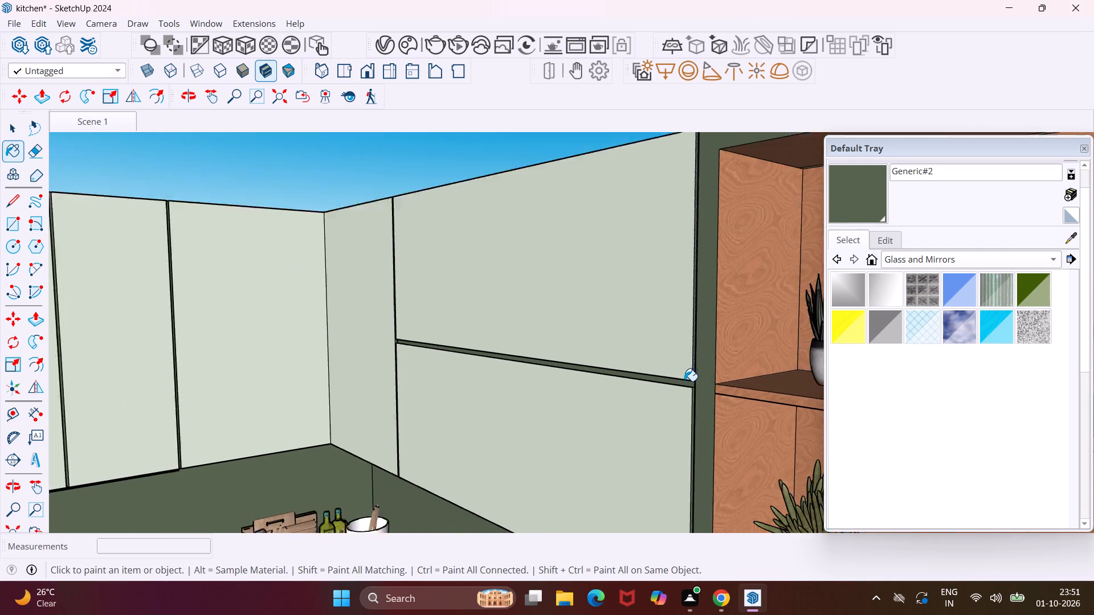
scroll(684, 381, "down", 6)
middle_click_drag(684, 381, 550, 401)
key("Escape")
key("space")
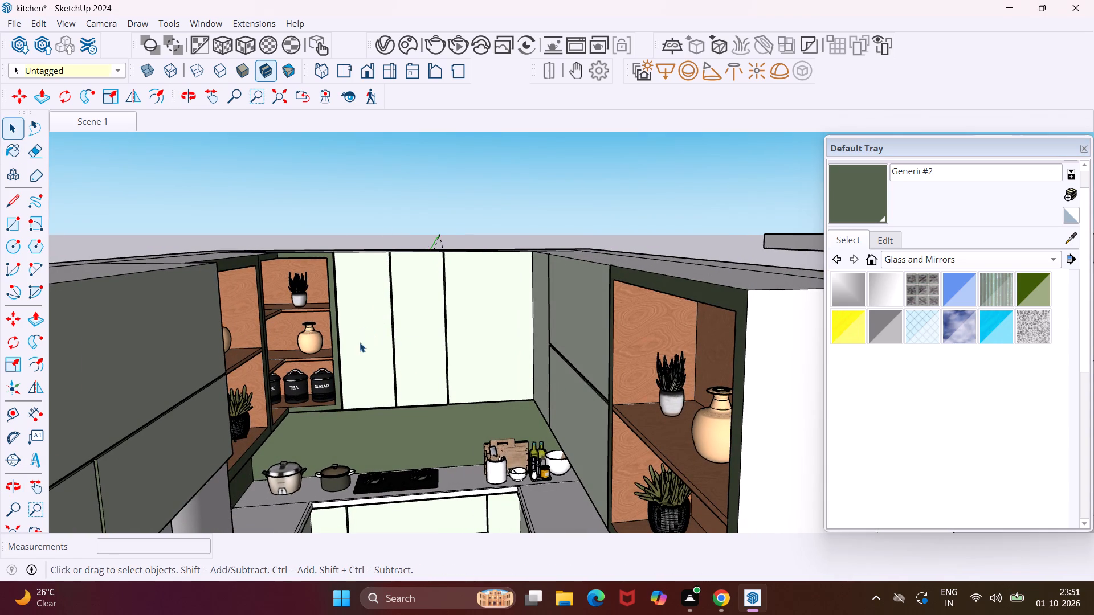
scroll(425, 410, "down", 2)
middle_click_drag(426, 415, 443, 330)
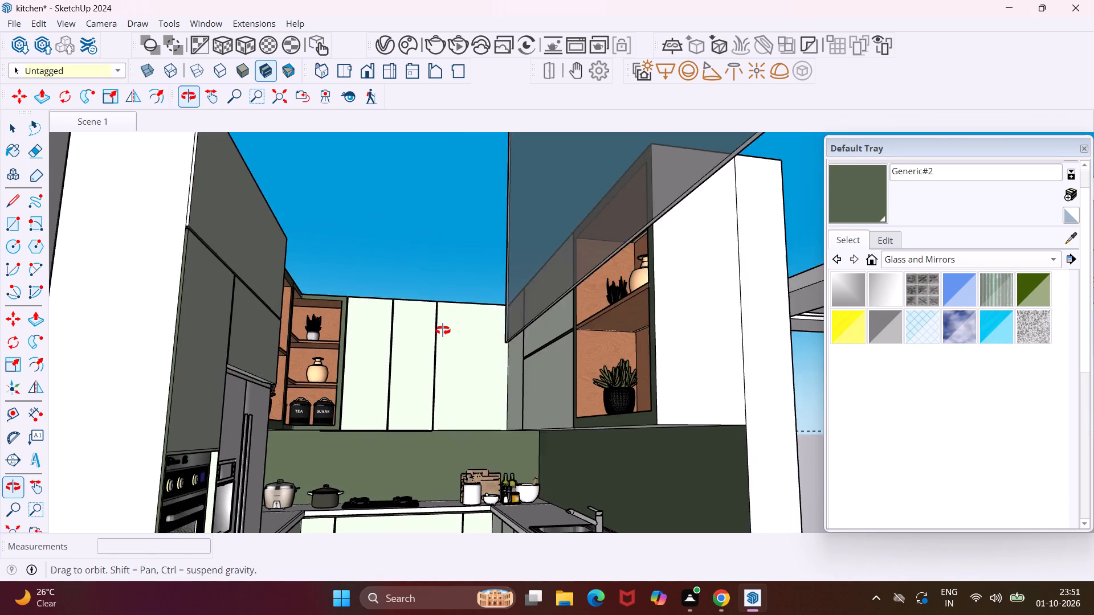
middle_click_drag(443, 330, 445, 324)
scroll(385, 401, "up", 3)
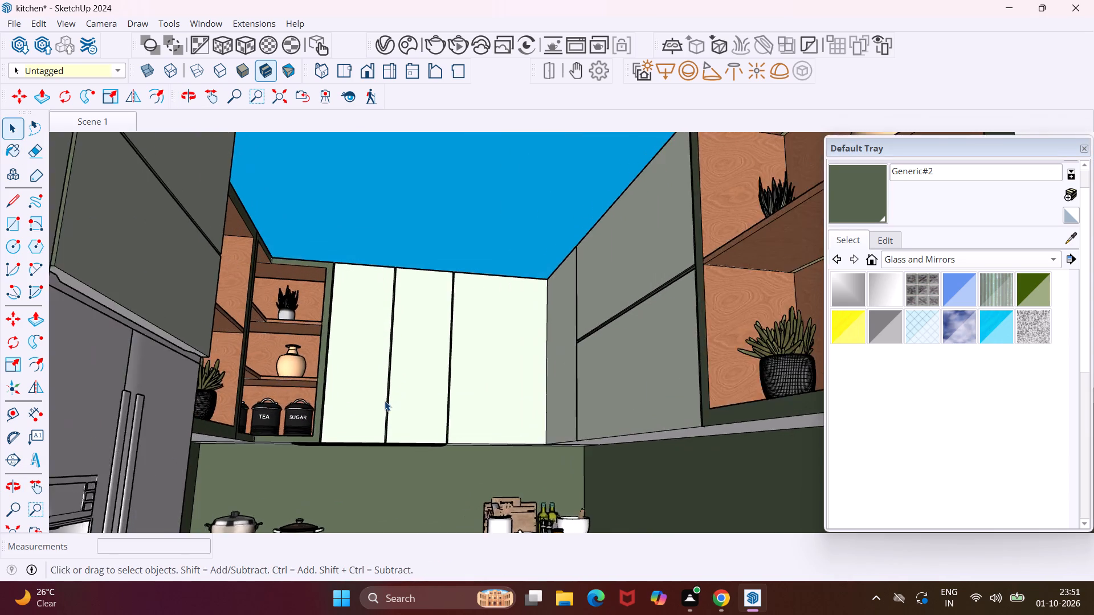
scroll(385, 401, "up", 3)
scroll(335, 240, "down", 1)
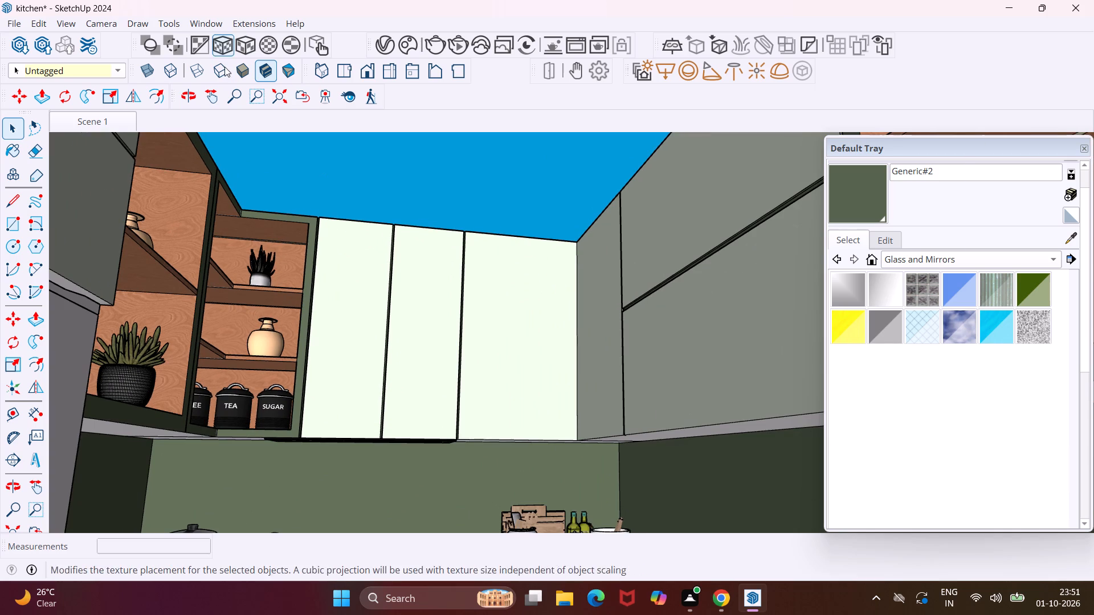
left_click(218, 88)
left_click_drag(453, 342, 470, 248)
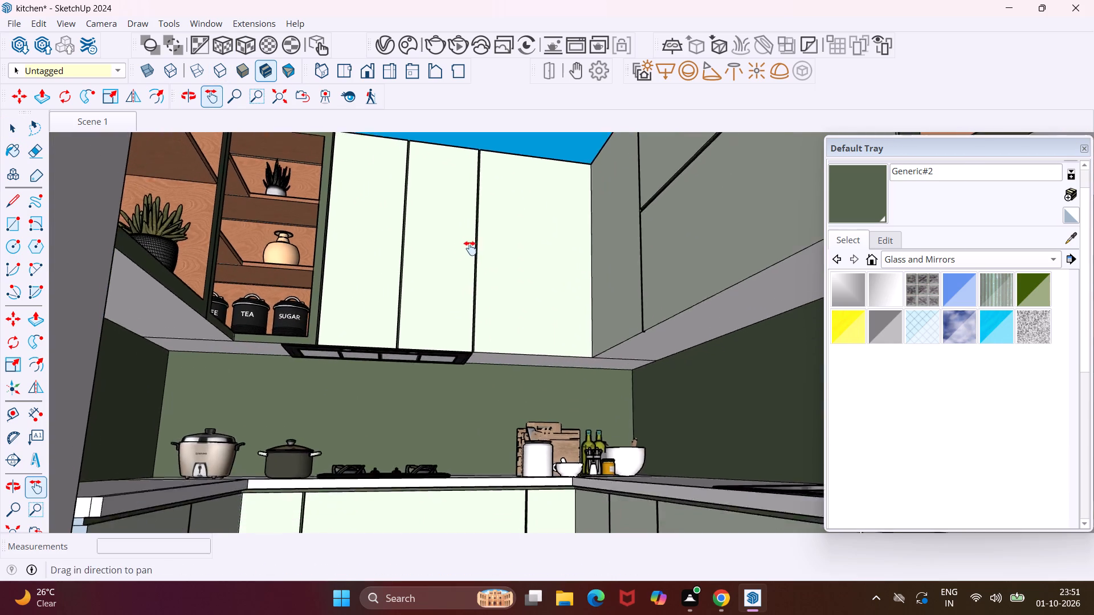
left_click_drag(470, 248, 498, 173)
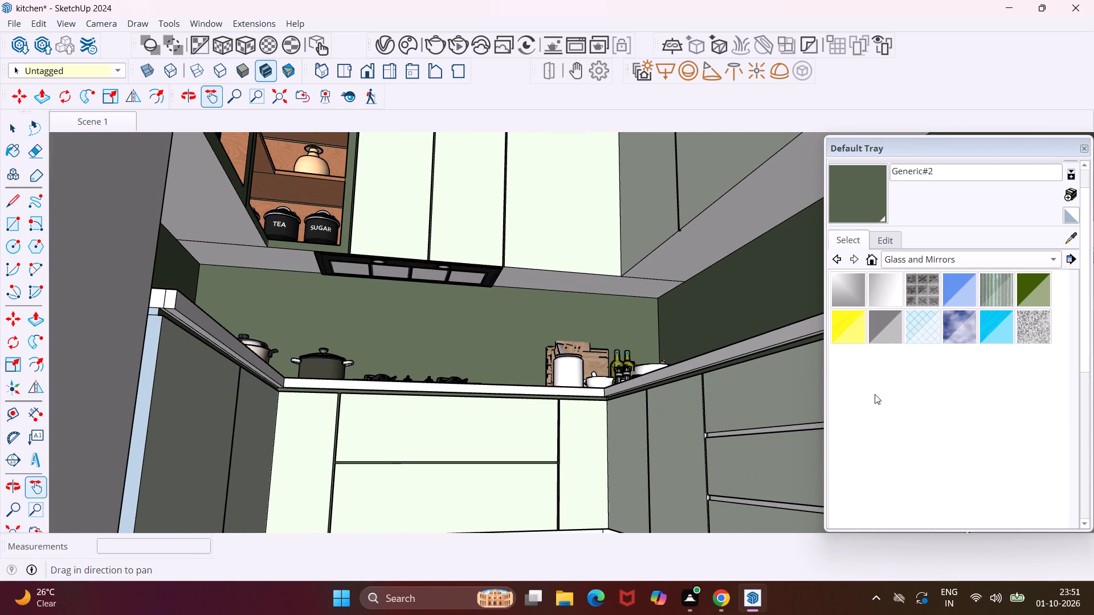
left_click(439, 52)
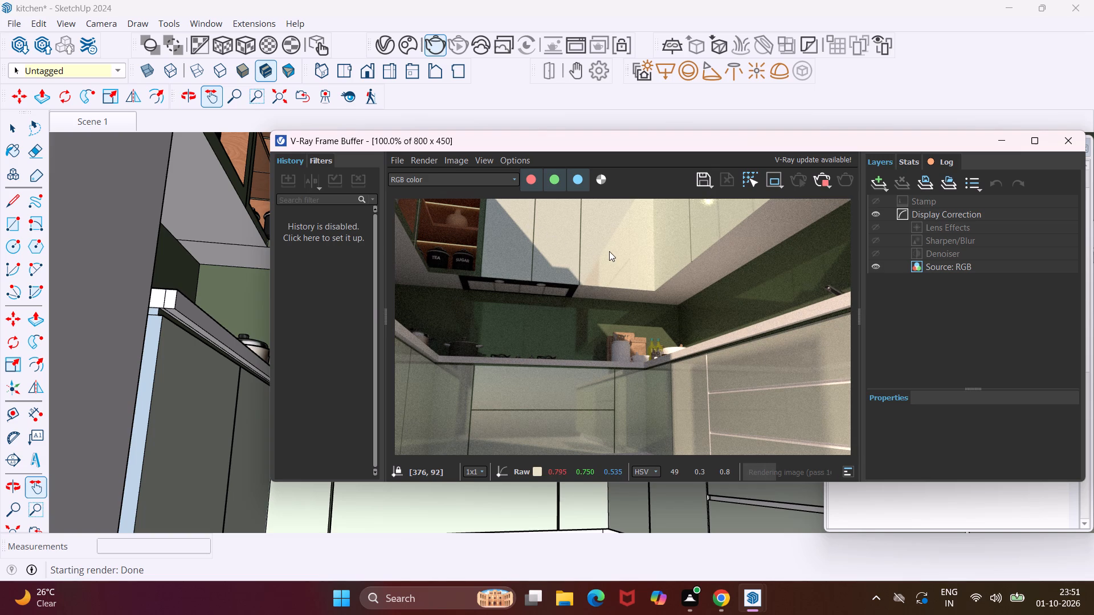
left_click(1057, 148)
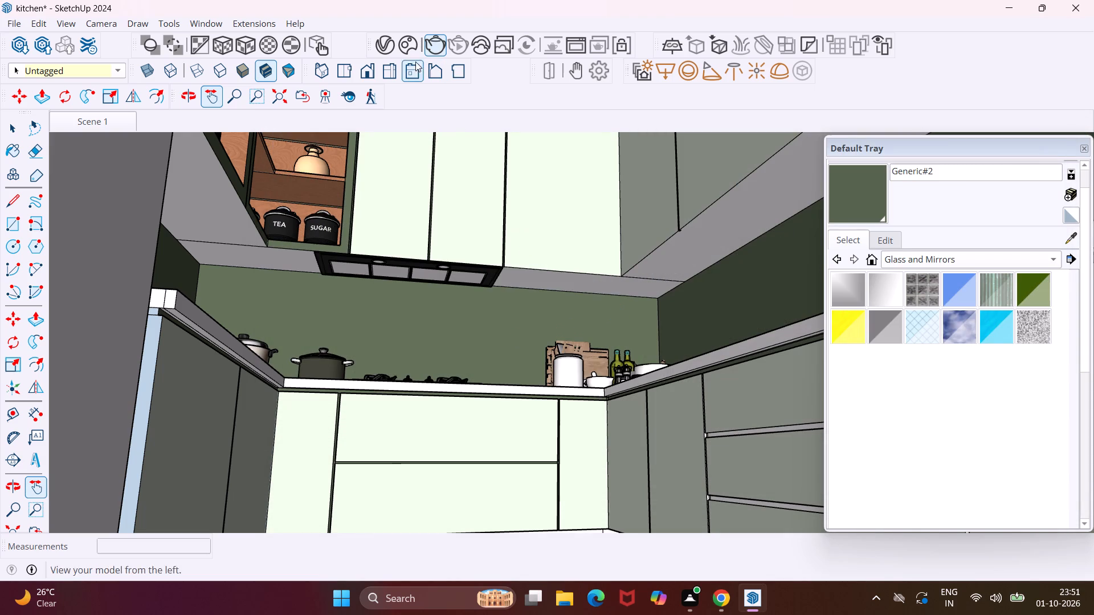
Choose the Generic#1 V-Ray material and paint the undersides of the wall cabinets above the sink and cooktop with it.
left_click(390, 47)
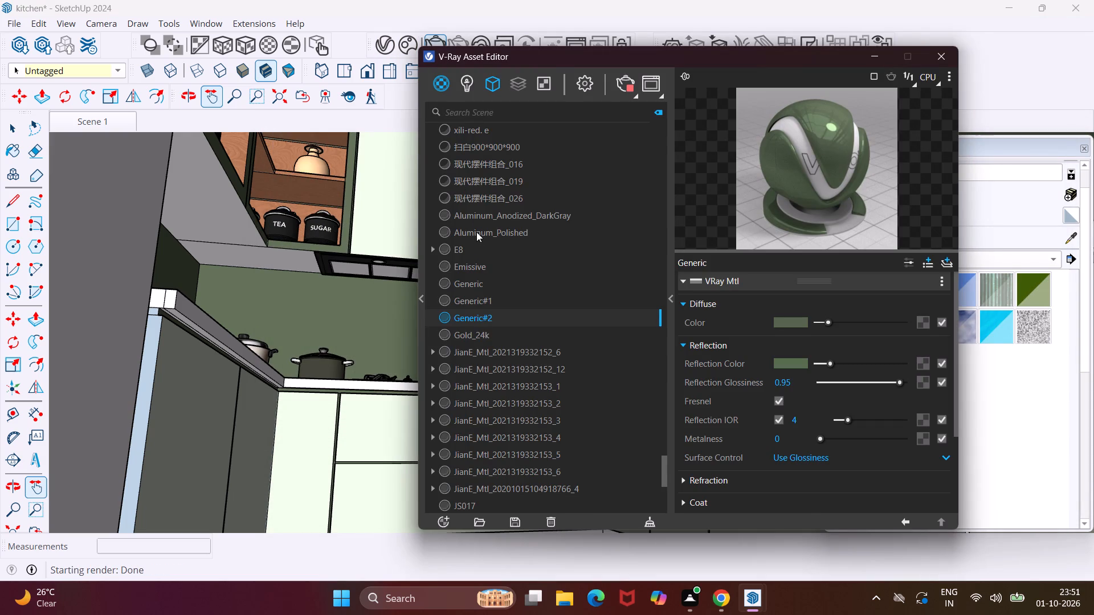
left_click(486, 299)
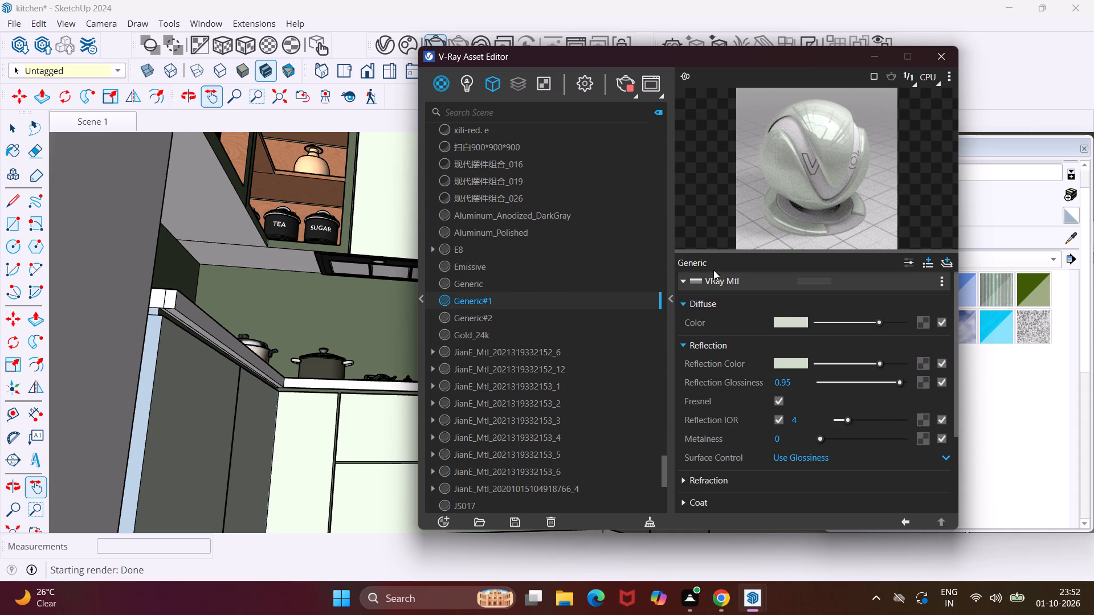
double_click(601, 298)
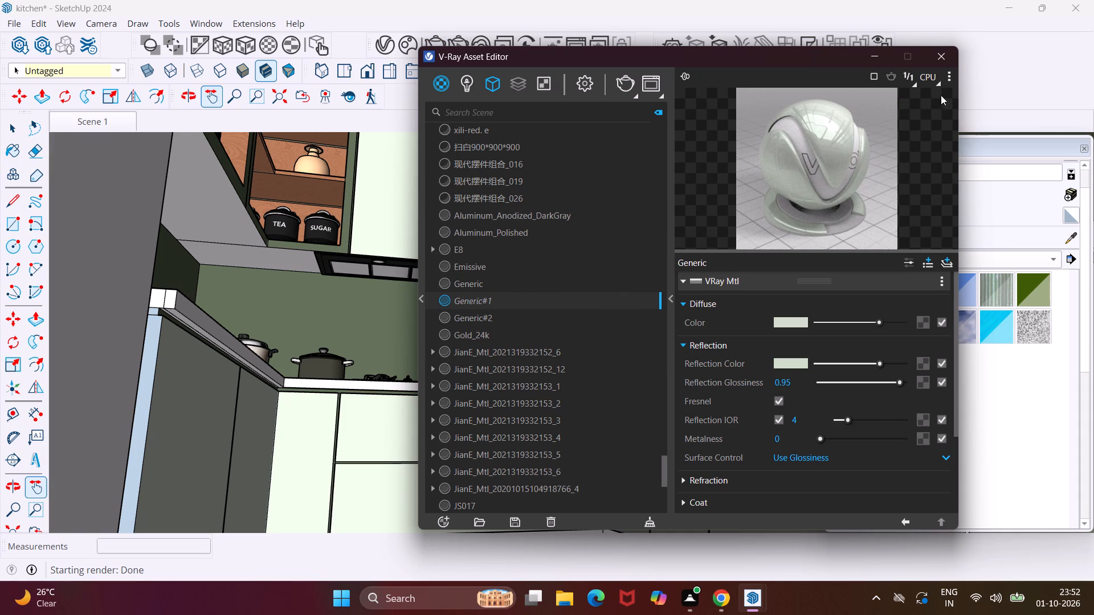
left_click(941, 59)
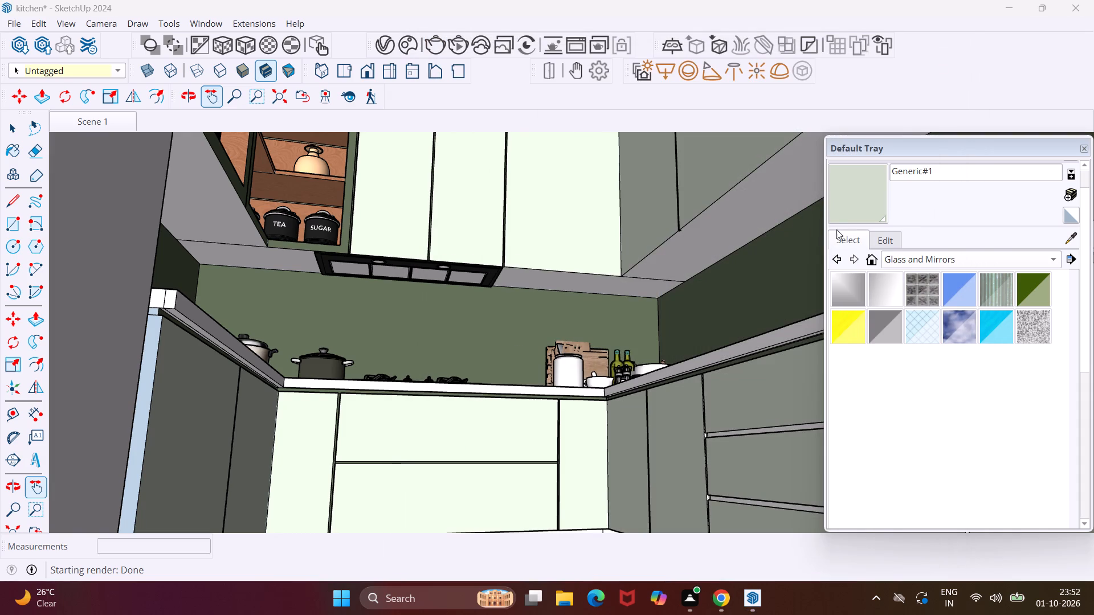
left_click(851, 207)
scroll(708, 244, "up", 3)
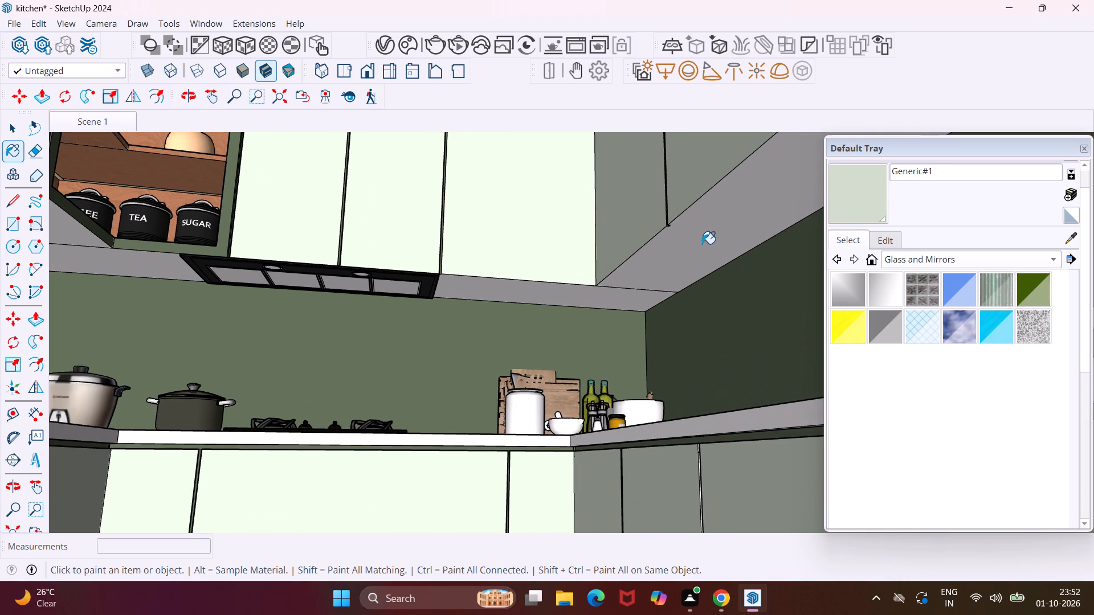
left_click(702, 244)
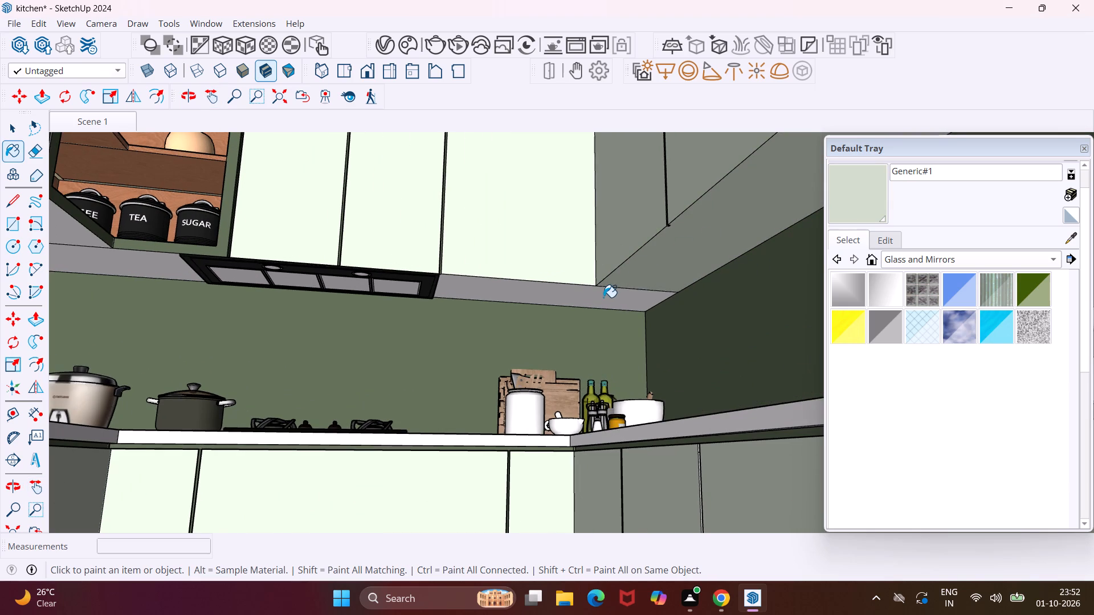
left_click(603, 297)
scroll(603, 297, "down", 3)
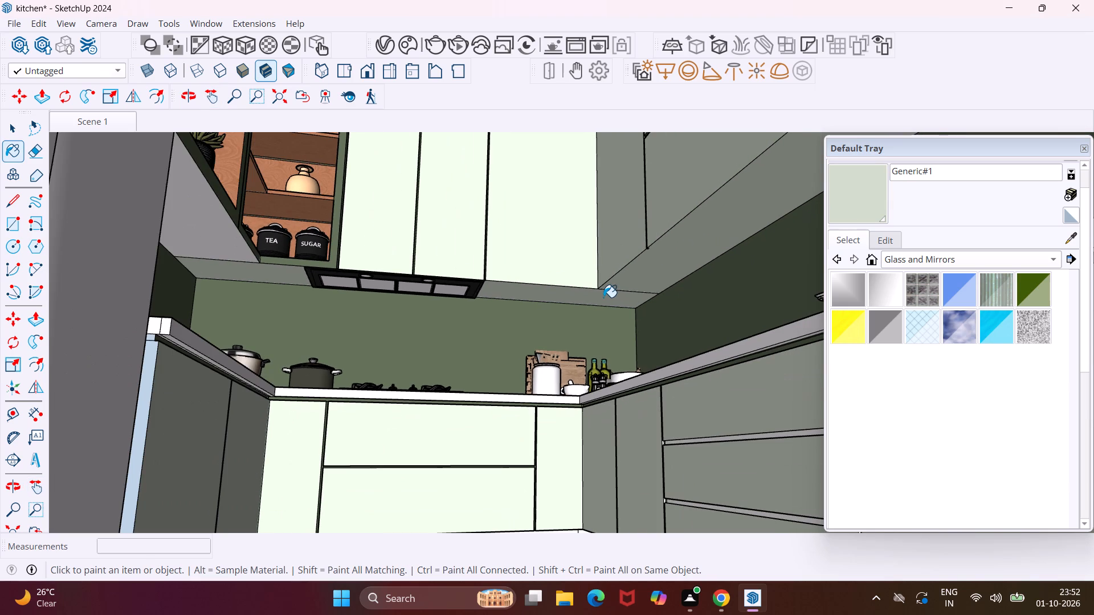
Paint the underside of the open shelf unit on the wall opposite the sink with Generic#1.
middle_click_drag(601, 297, 526, 321)
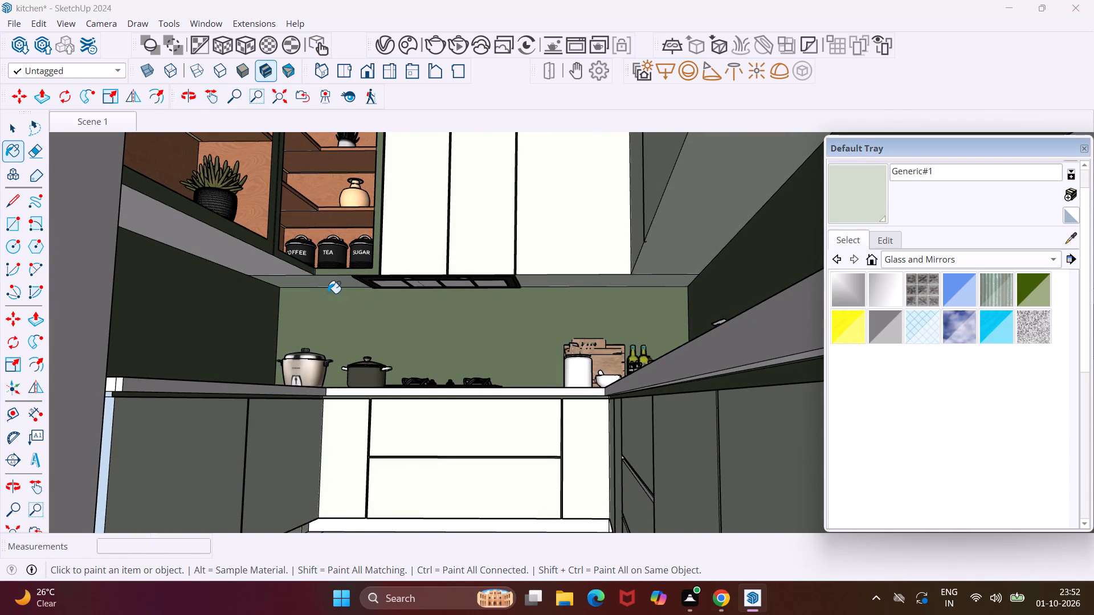
scroll(272, 265, "up", 3)
left_click(271, 265)
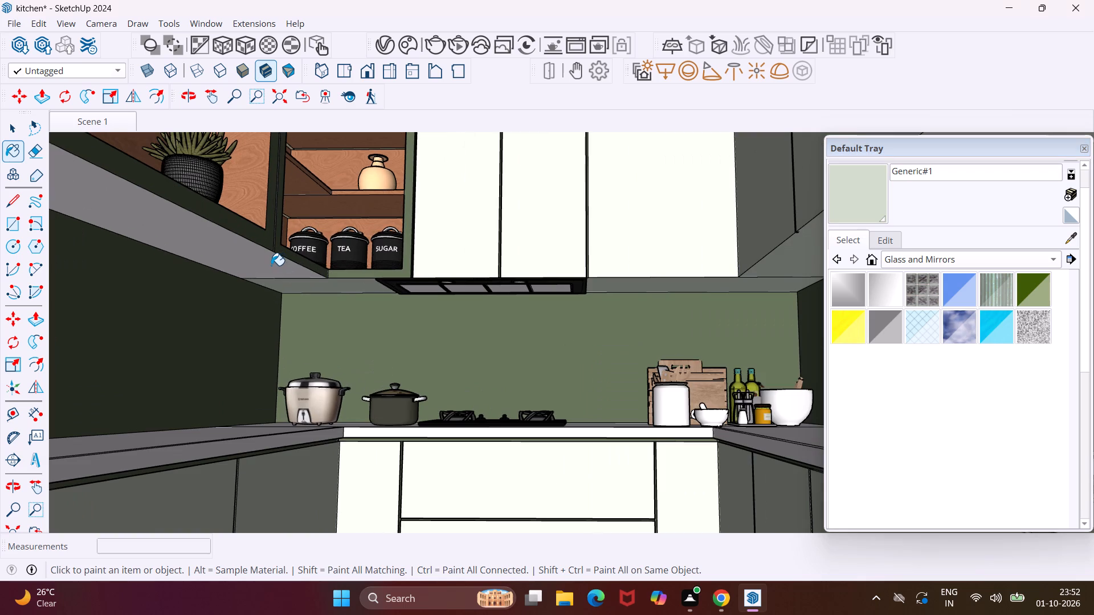
scroll(271, 265, "down", 4)
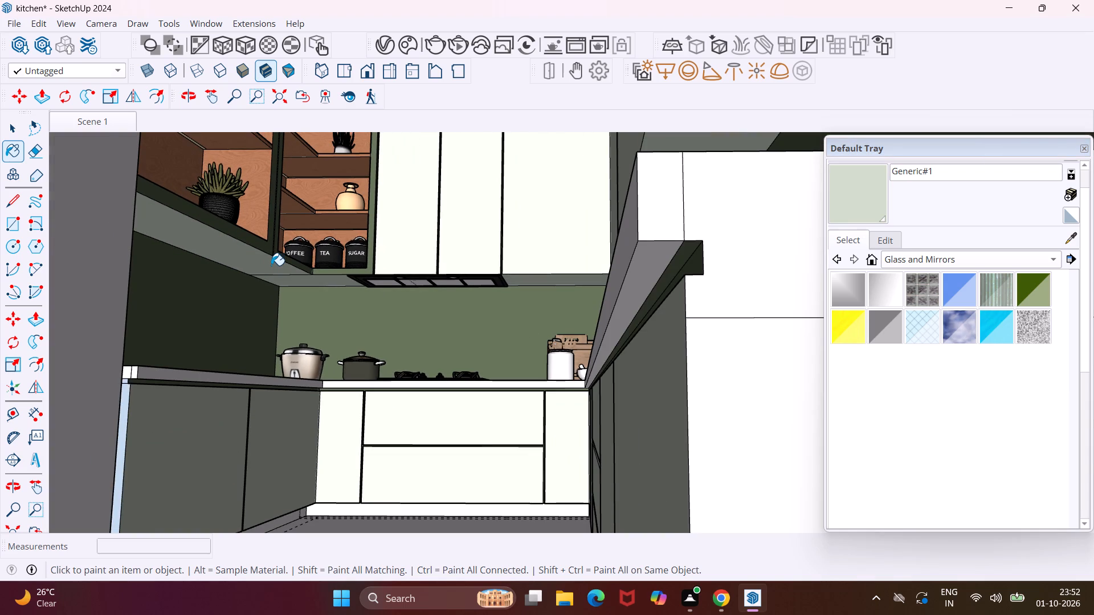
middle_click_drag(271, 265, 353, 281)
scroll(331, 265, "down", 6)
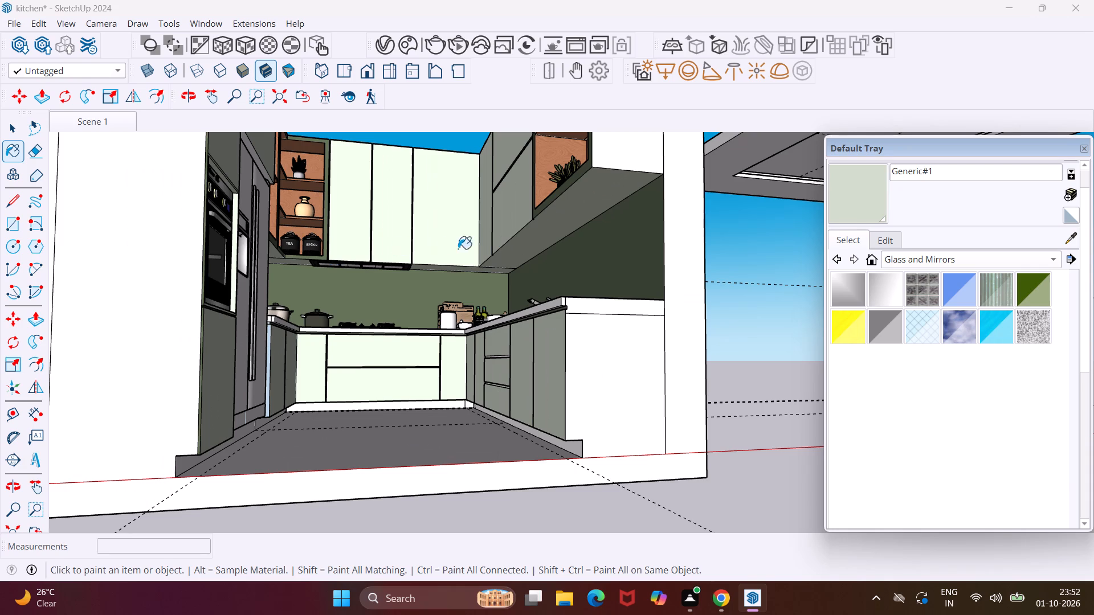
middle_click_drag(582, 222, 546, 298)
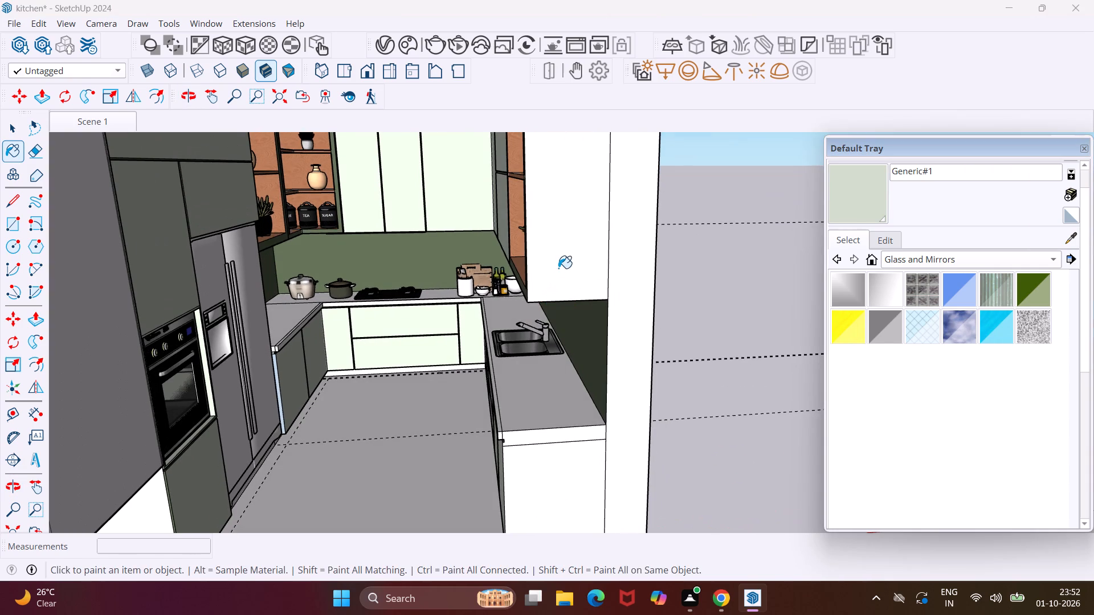
Paint the entrance-side end panels of the wall cabinet above the sink and of the tall unit opposite with Generic#1.
left_click(560, 257)
middle_click_drag(564, 250, 580, 249)
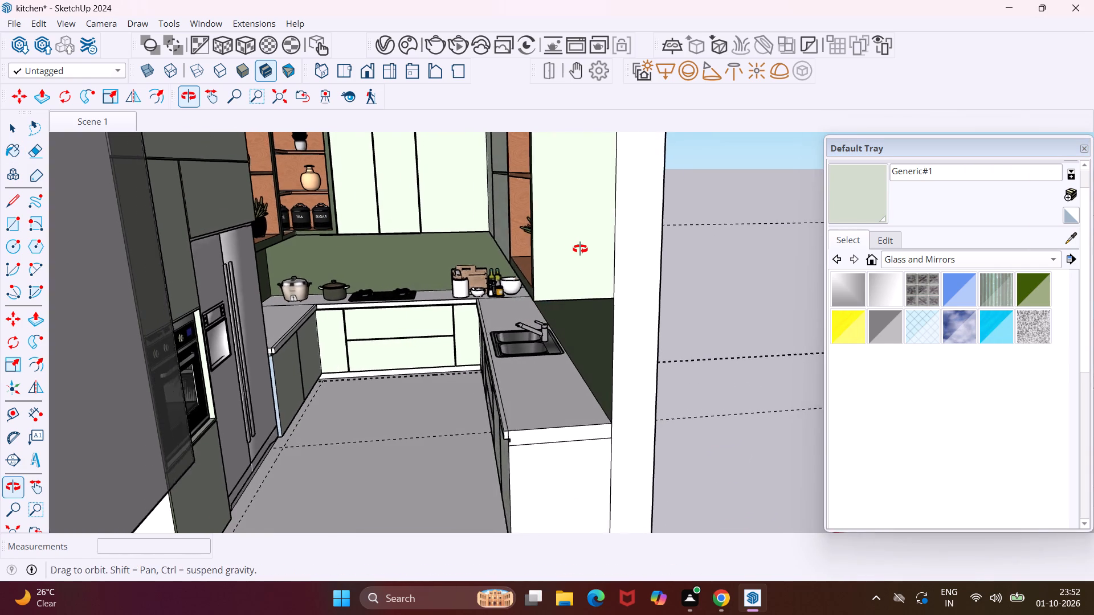
middle_click_drag(580, 249, 589, 249)
scroll(578, 245, "down", 8)
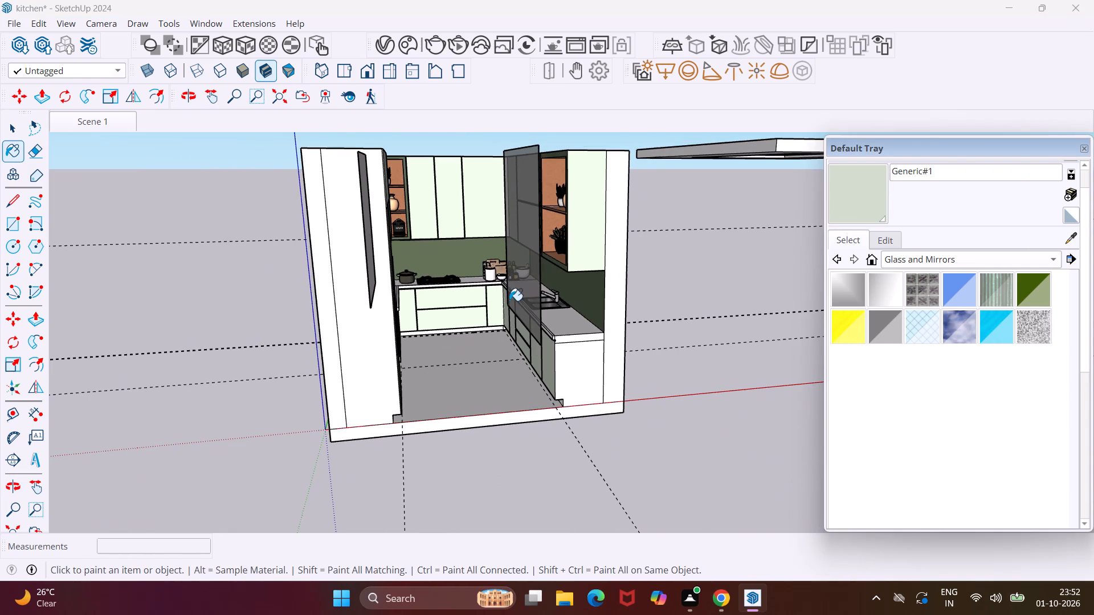
left_click(375, 376)
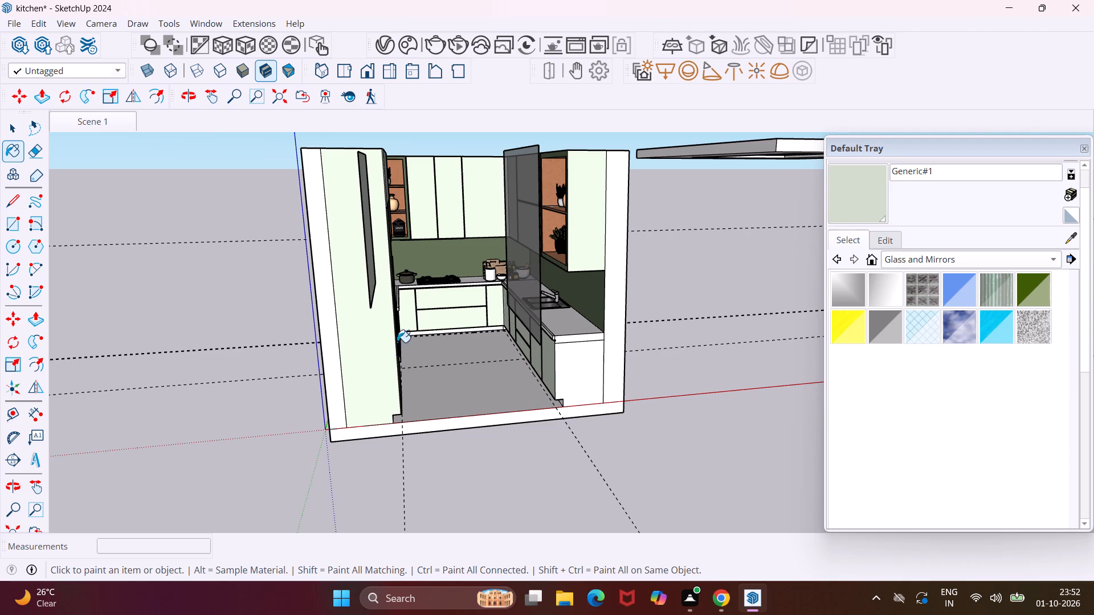
Choose the Wood Veneer 02 material from the Wood library.
scroll(423, 232, "up", 7)
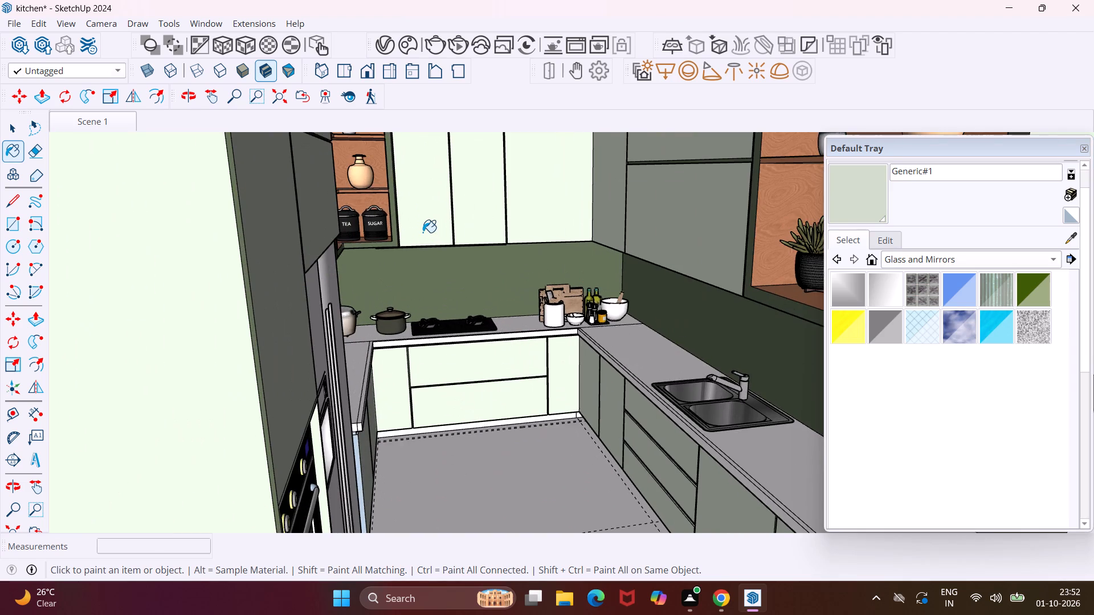
scroll(423, 232, "up", 1)
middle_click_drag(423, 232, 335, 272)
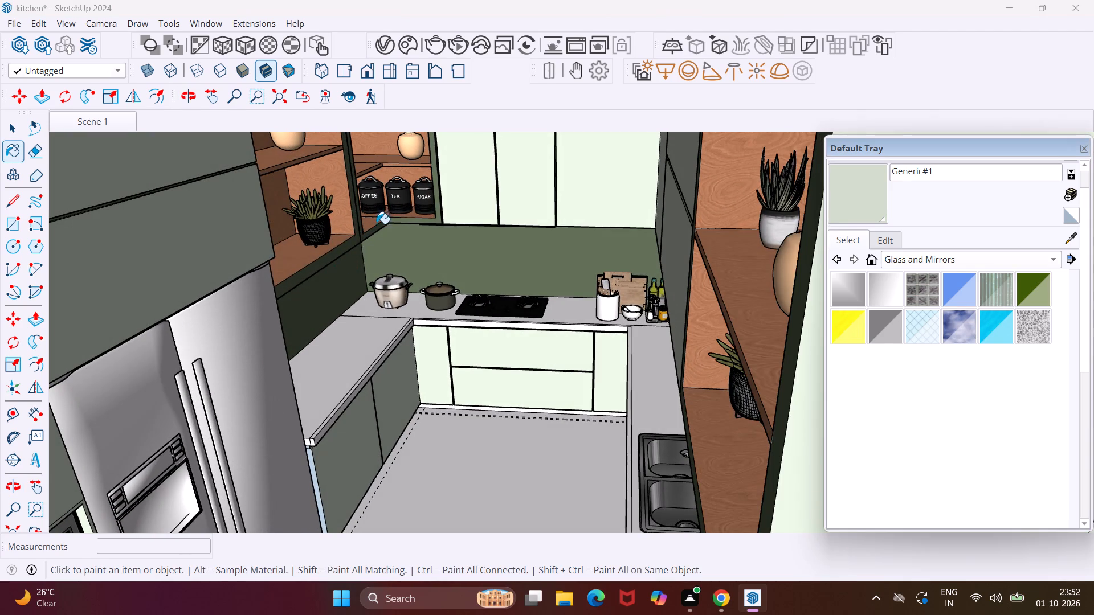
left_click(1030, 259)
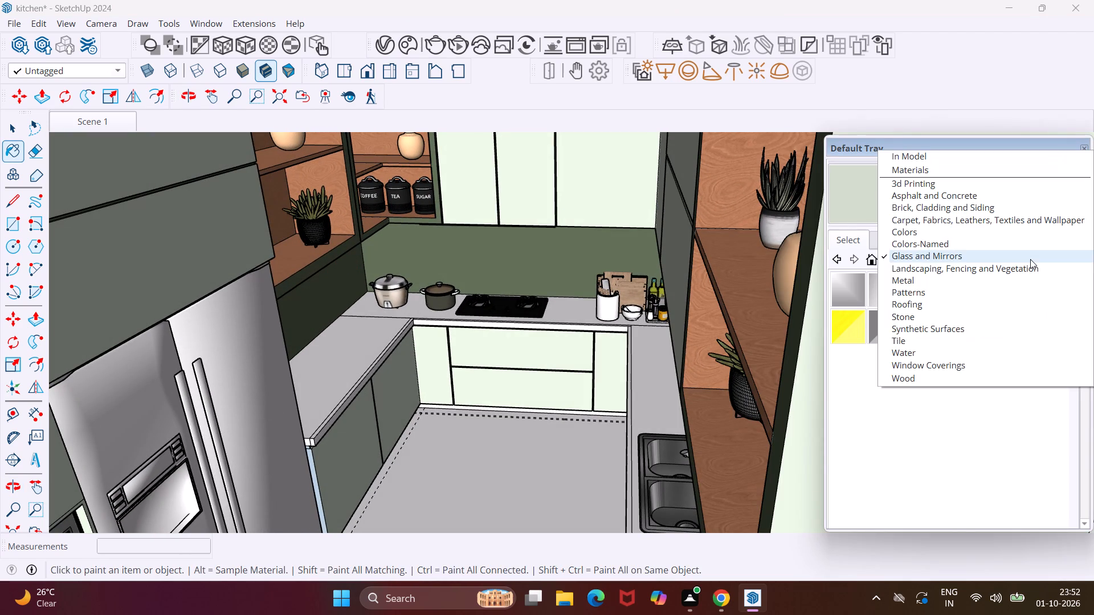
left_click(959, 387)
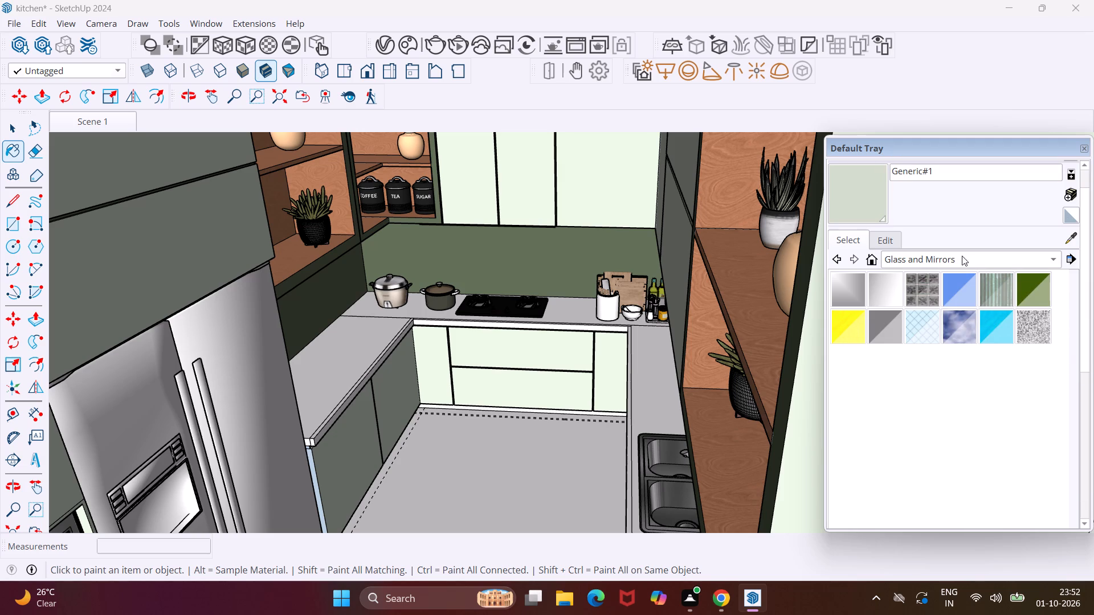
left_click(993, 266)
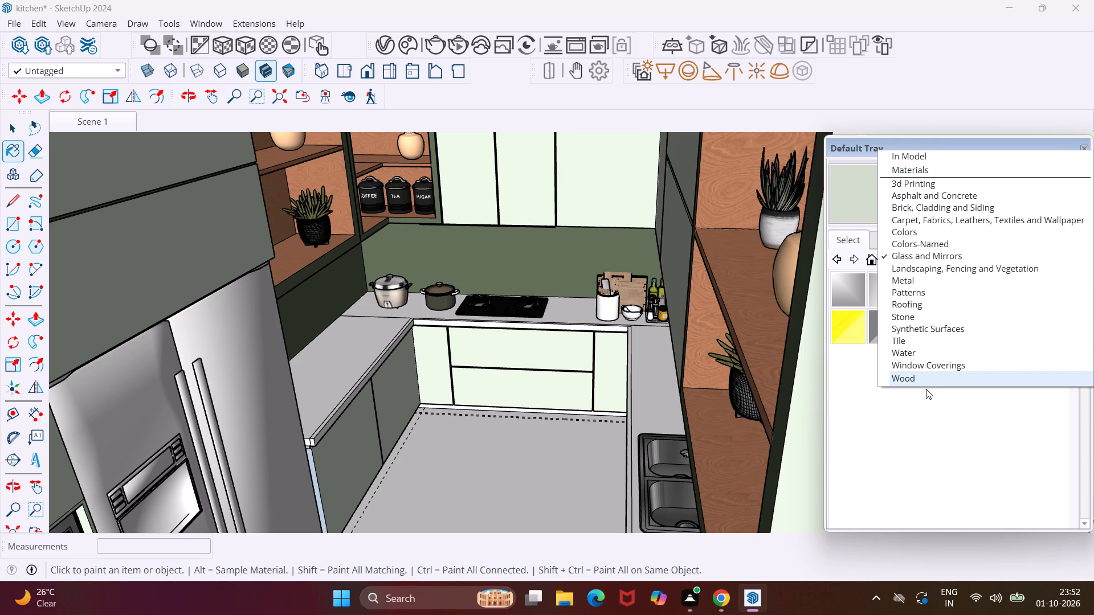
left_click(926, 380)
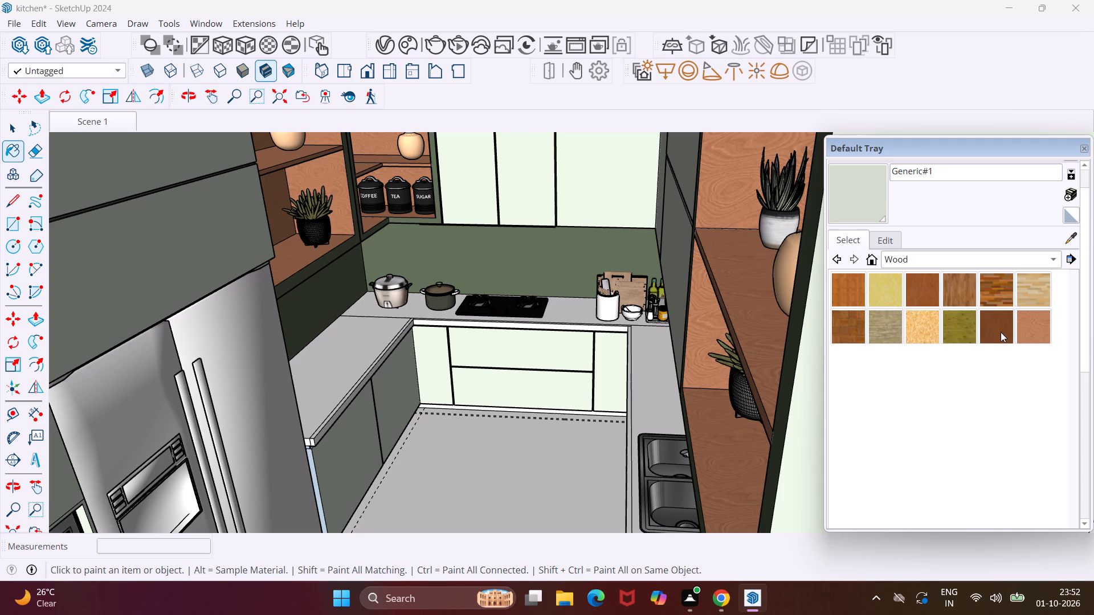
left_click(1000, 332)
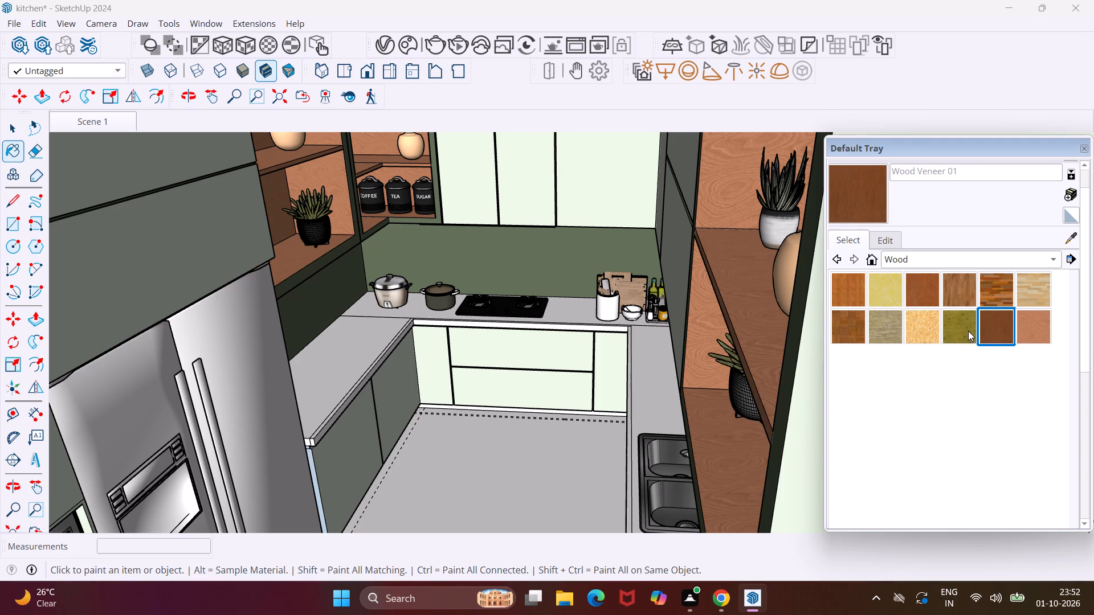
left_click(1027, 329)
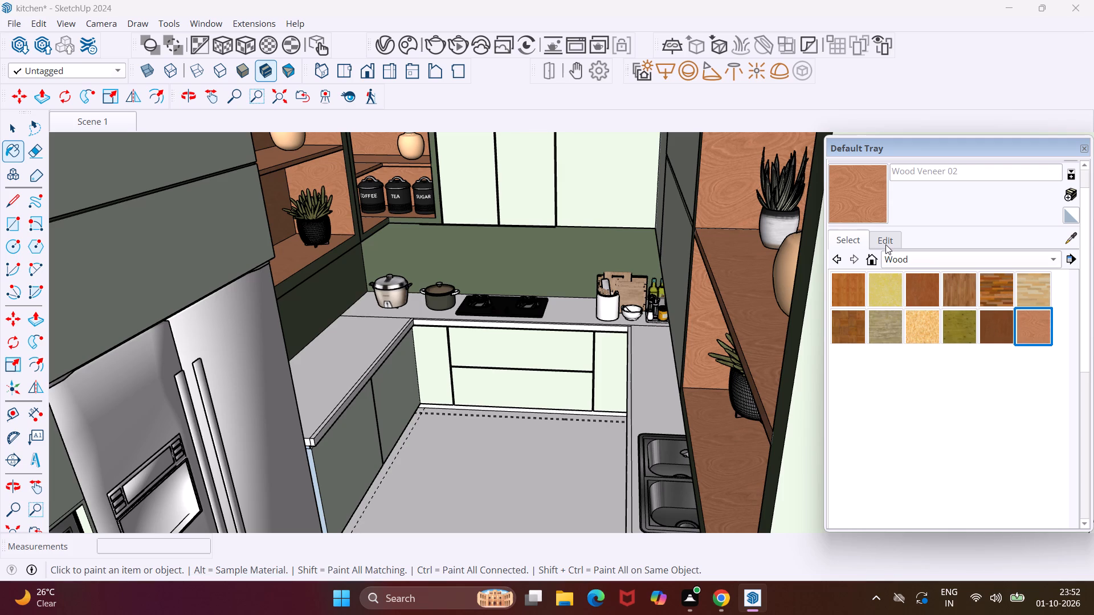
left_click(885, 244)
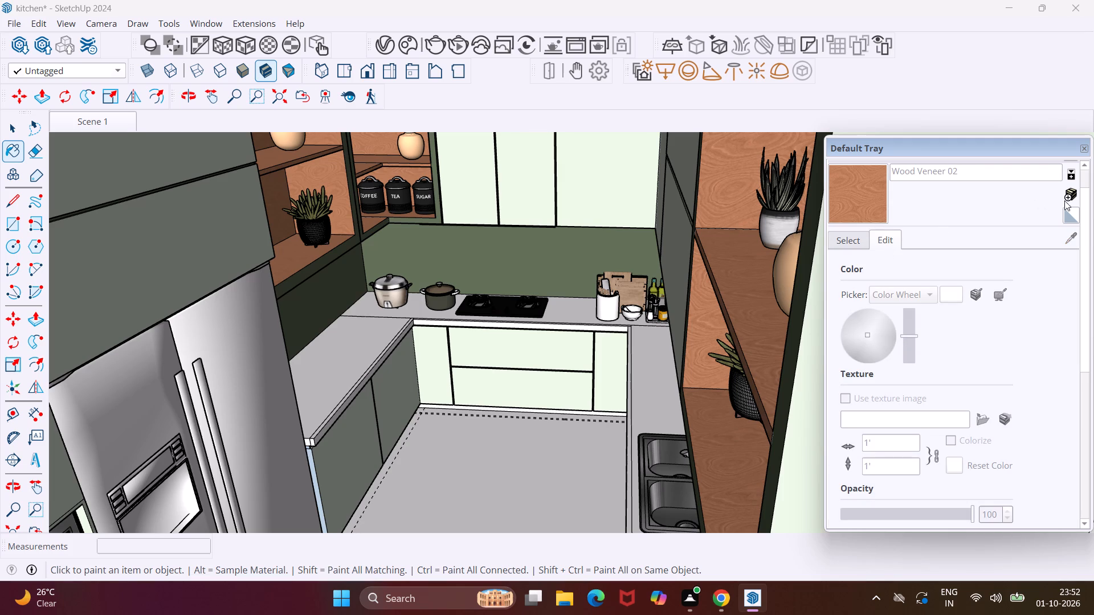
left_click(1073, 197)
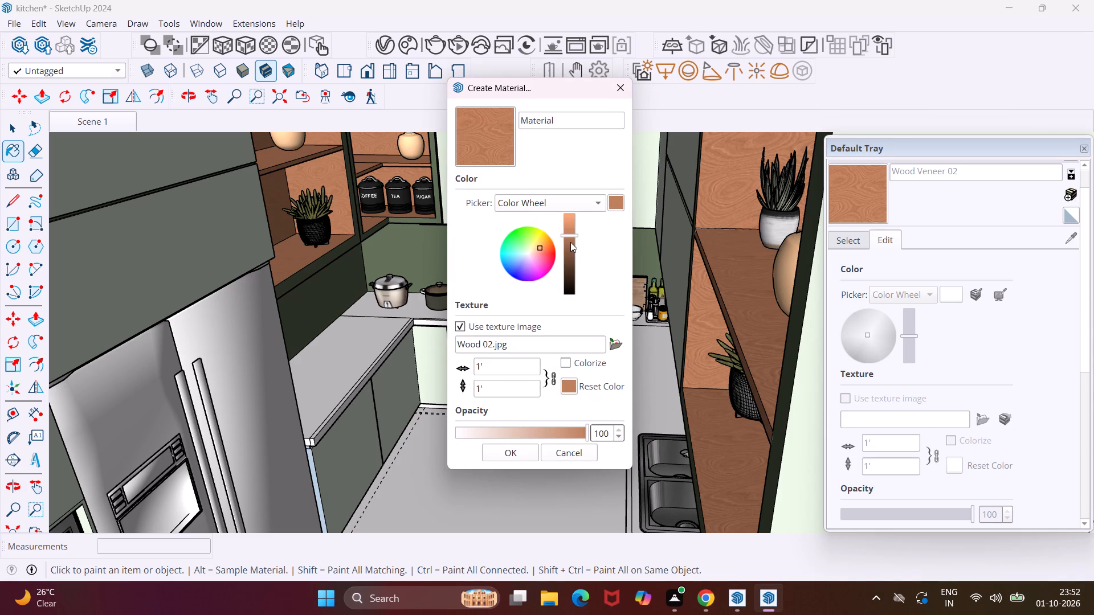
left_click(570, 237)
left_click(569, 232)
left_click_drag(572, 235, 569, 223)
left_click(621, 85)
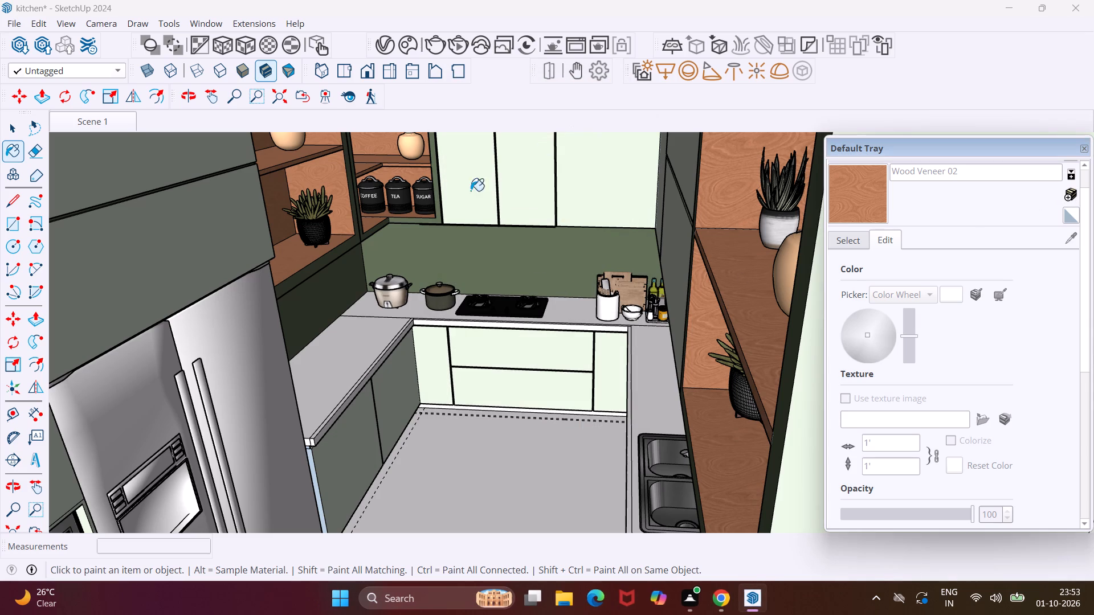
Paint the unpainted inner side faces of the vase and canister compartments in the corner open shelf with Wood Veneer 02.
scroll(389, 149, "up", 8)
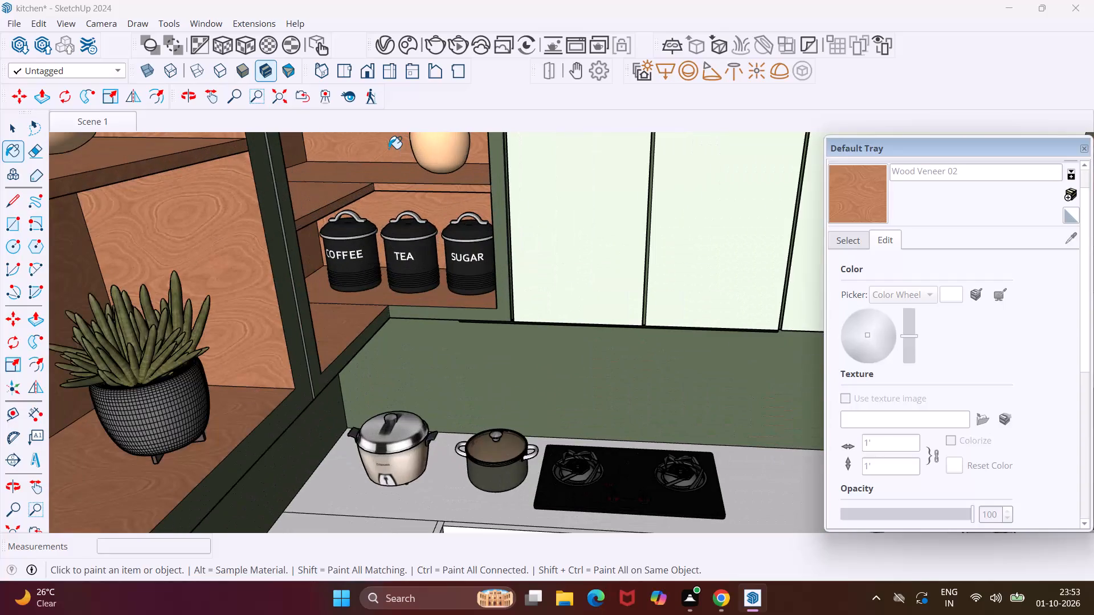
middle_click_drag(389, 149, 494, 147)
scroll(401, 144, "up", 1)
left_click(494, 149)
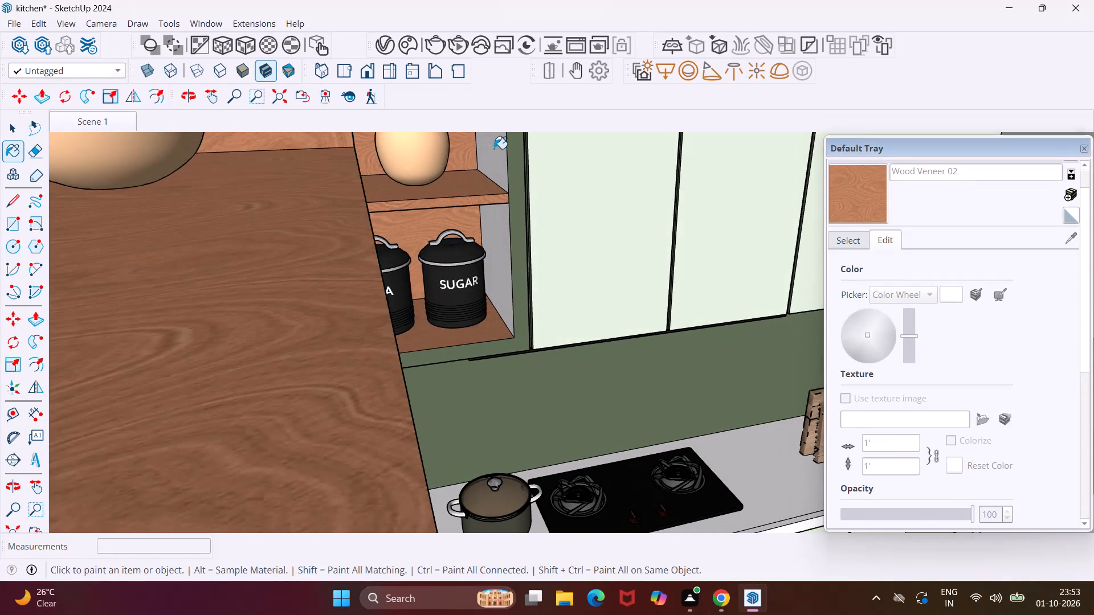
left_click(496, 229)
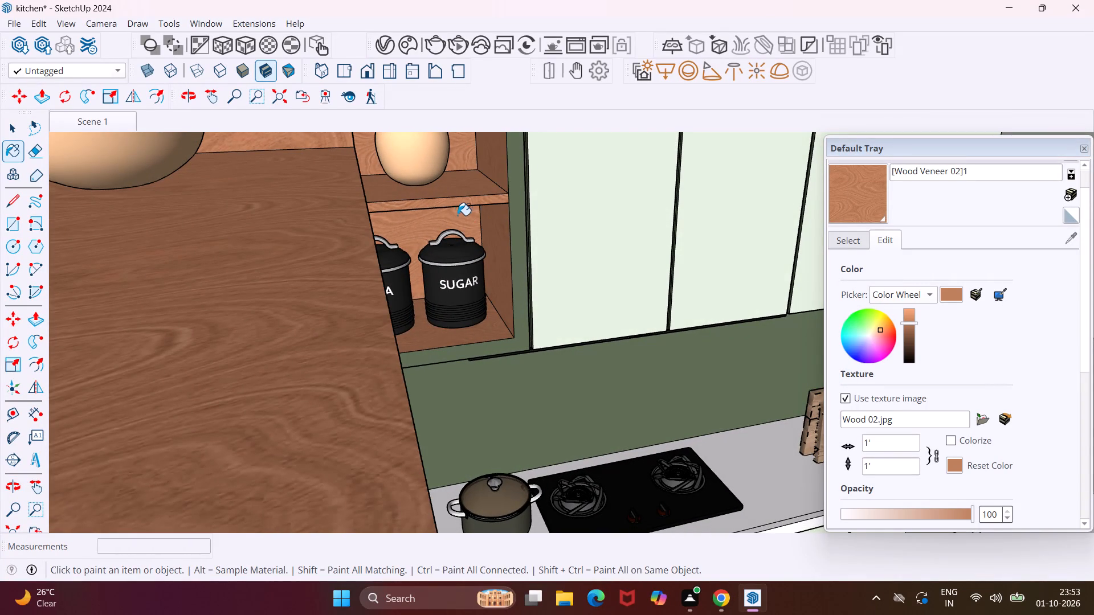
Paint the unpainted inner side face of the corner shelf's top compartment, beside the potted plant, with Wood Veneer 02.
scroll(455, 214, "down", 4)
scroll(454, 214, "down", 18)
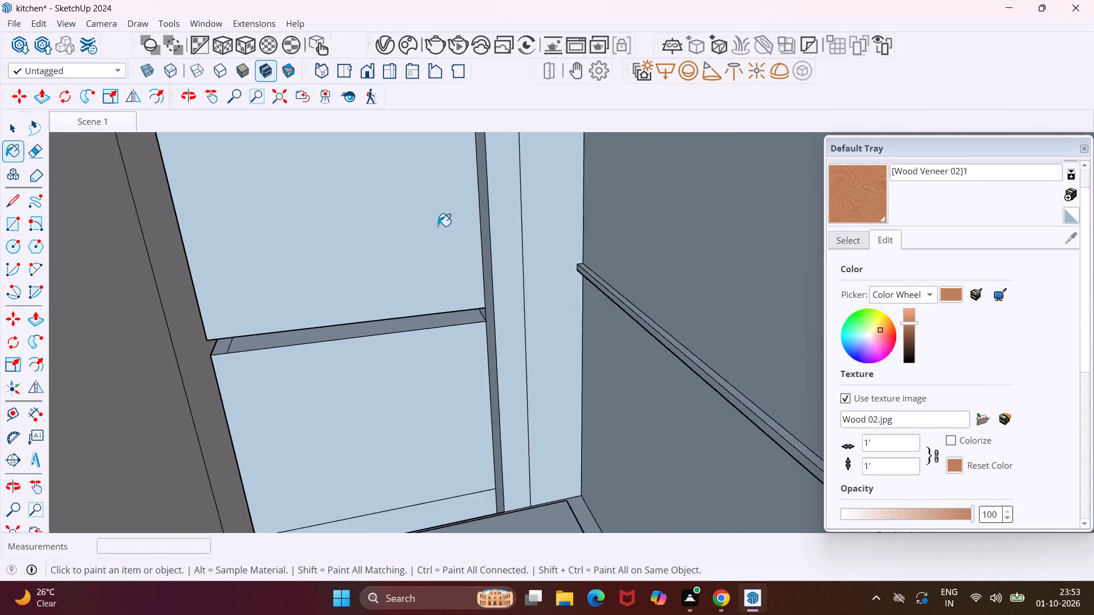
scroll(438, 226, "down", 11)
scroll(404, 247, "down", 20)
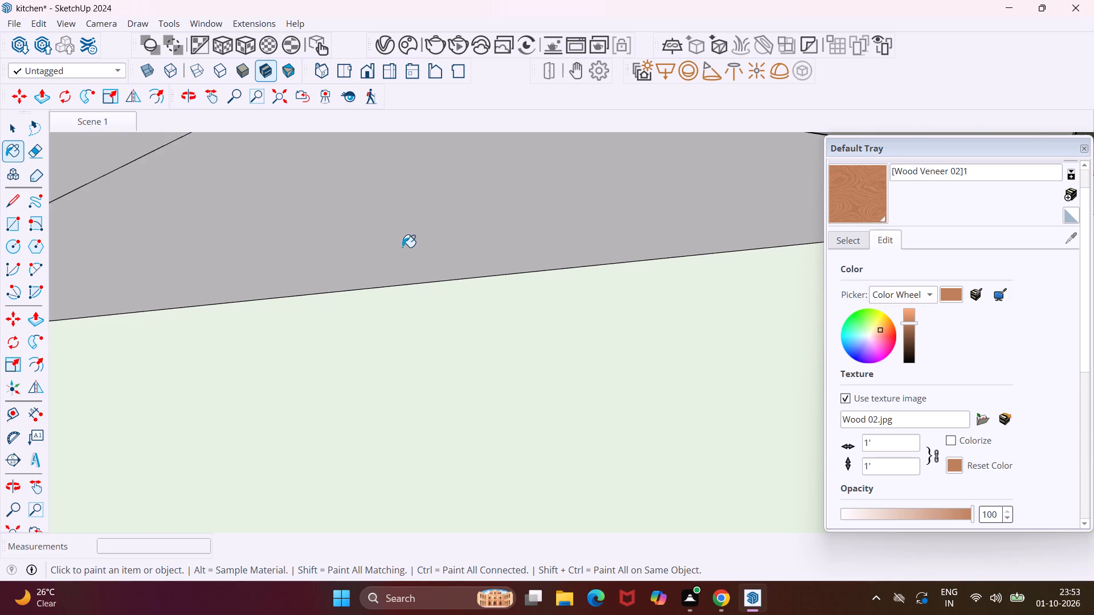
scroll(402, 247, "down", 16)
scroll(397, 253, "down", 18)
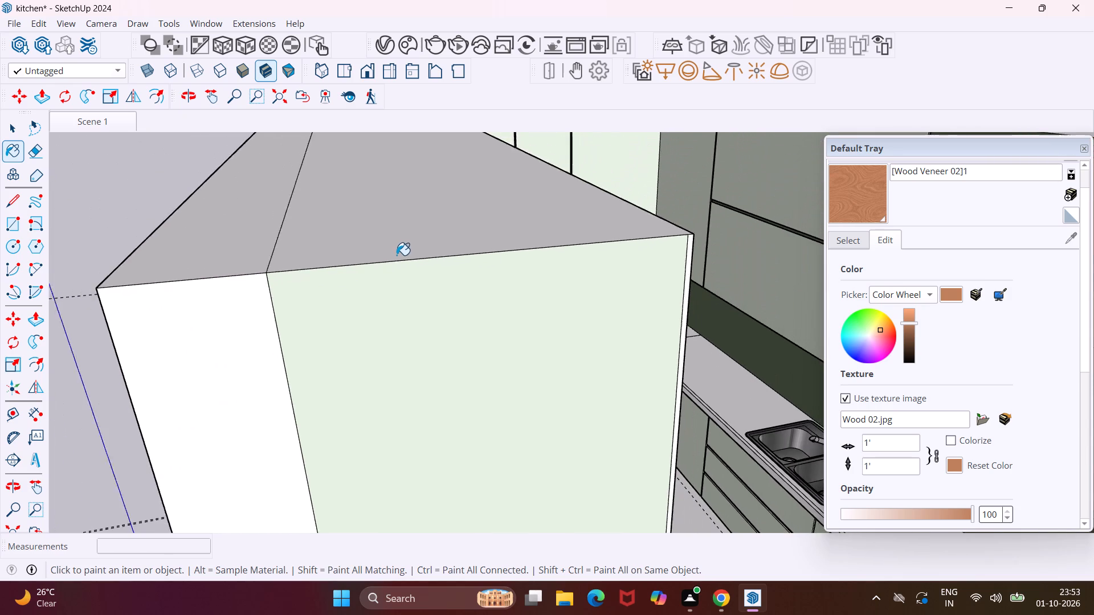
middle_click_drag(630, 205, 521, 194)
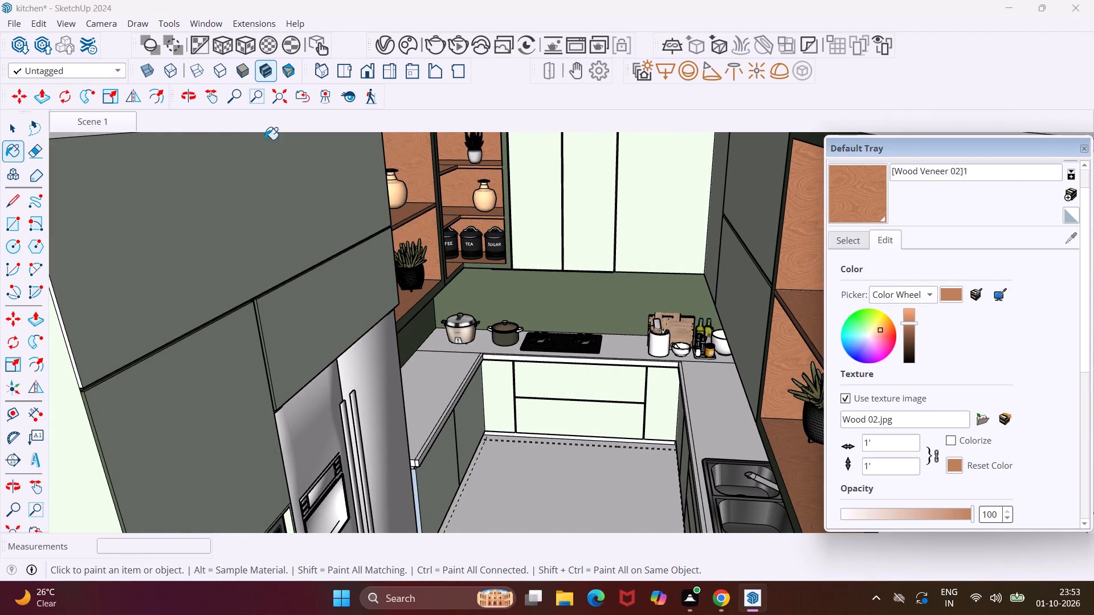
left_click(215, 93)
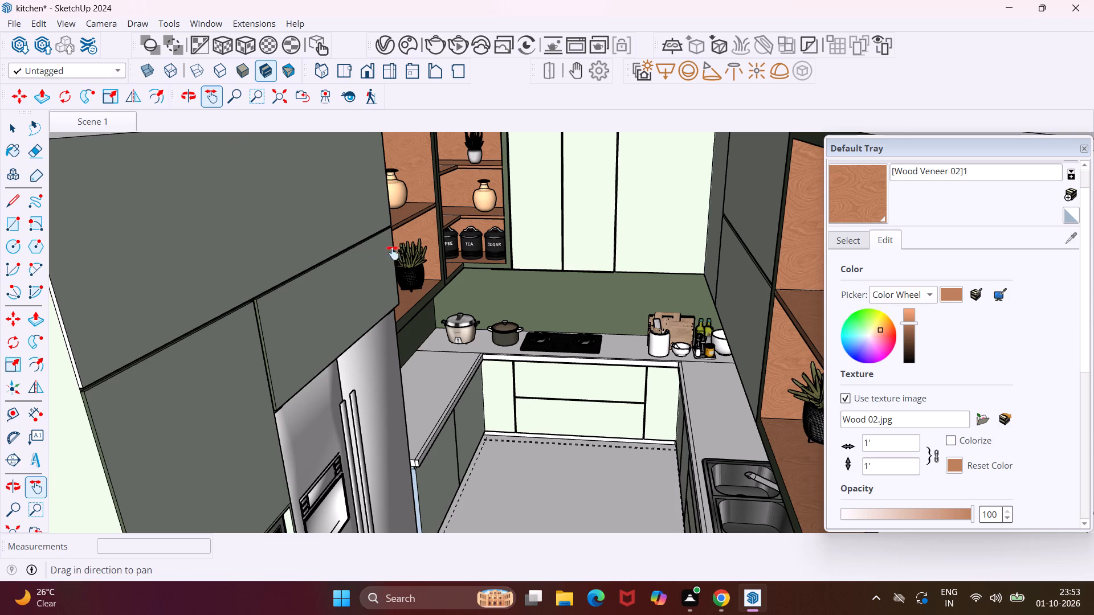
left_click_drag(444, 228, 402, 368)
scroll(438, 268, "up", 6)
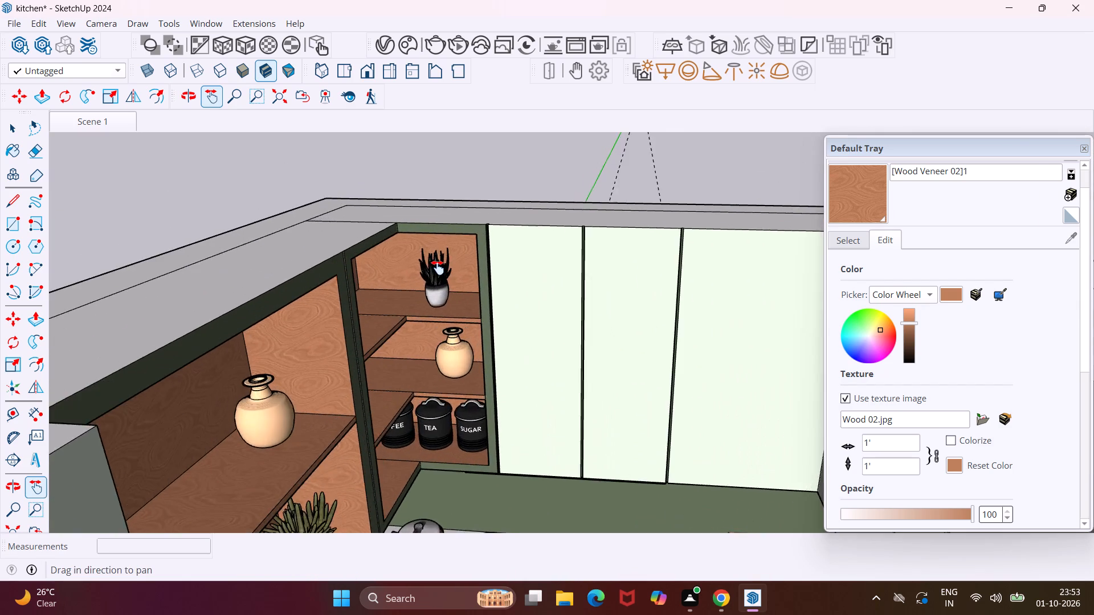
scroll(438, 268, "up", 4)
middle_click_drag(438, 268, 542, 235)
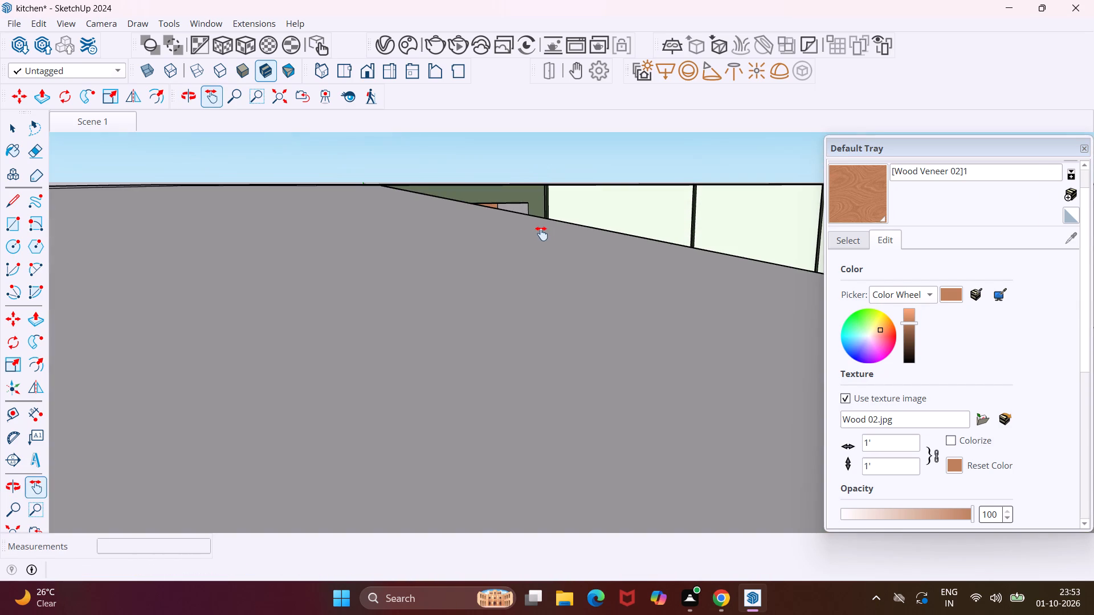
scroll(529, 216, "up", 3)
middle_click_drag(524, 204, 502, 207)
scroll(524, 203, "up", 1)
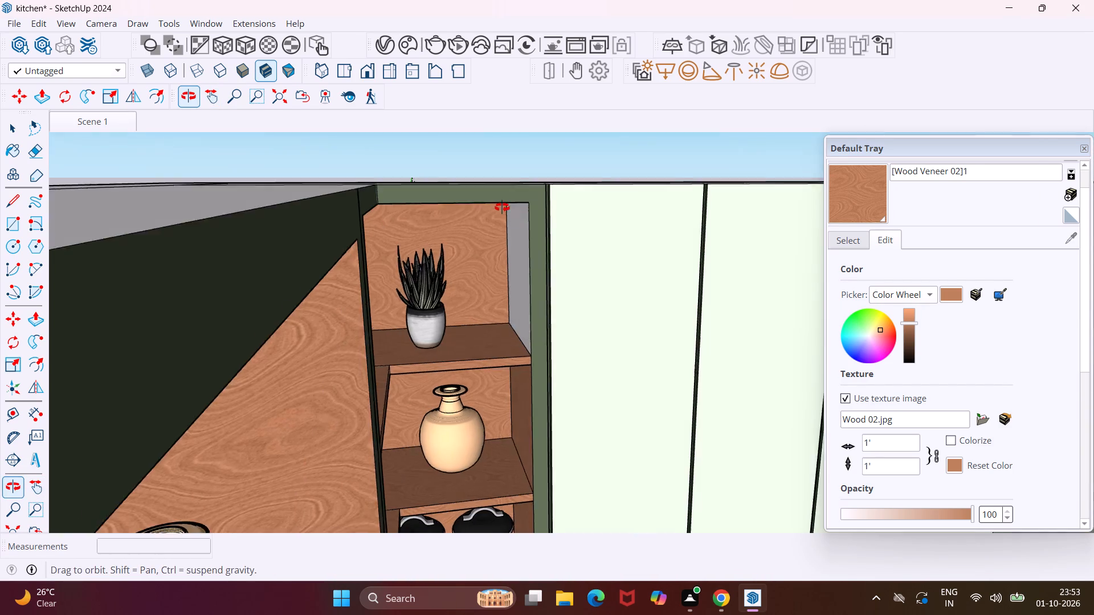
middle_click_drag(502, 207, 494, 212)
left_click(847, 192)
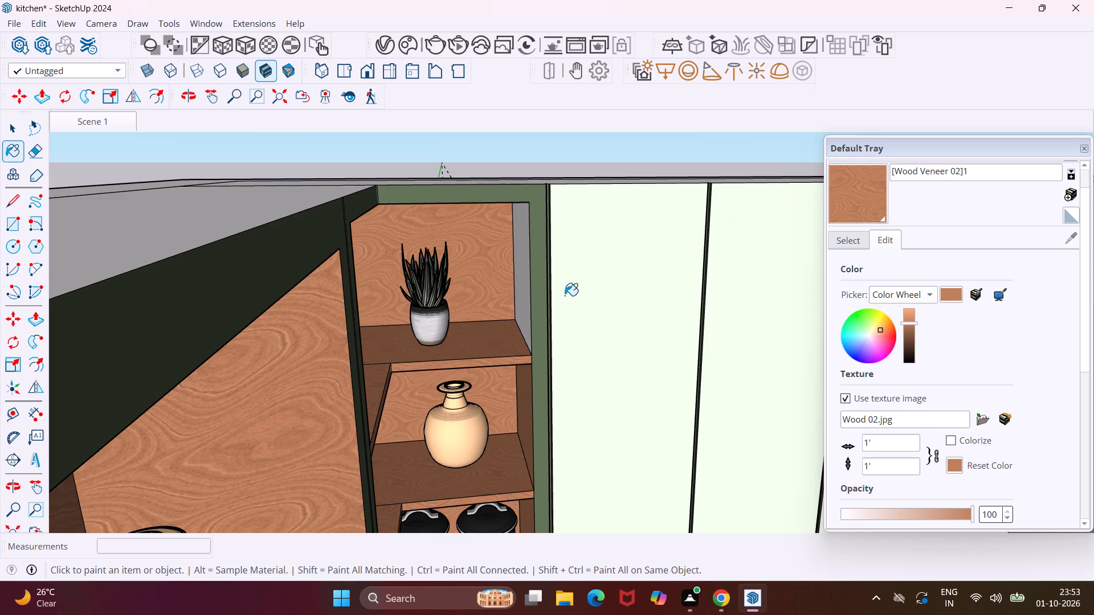
scroll(512, 276, "up", 6)
left_click(528, 273)
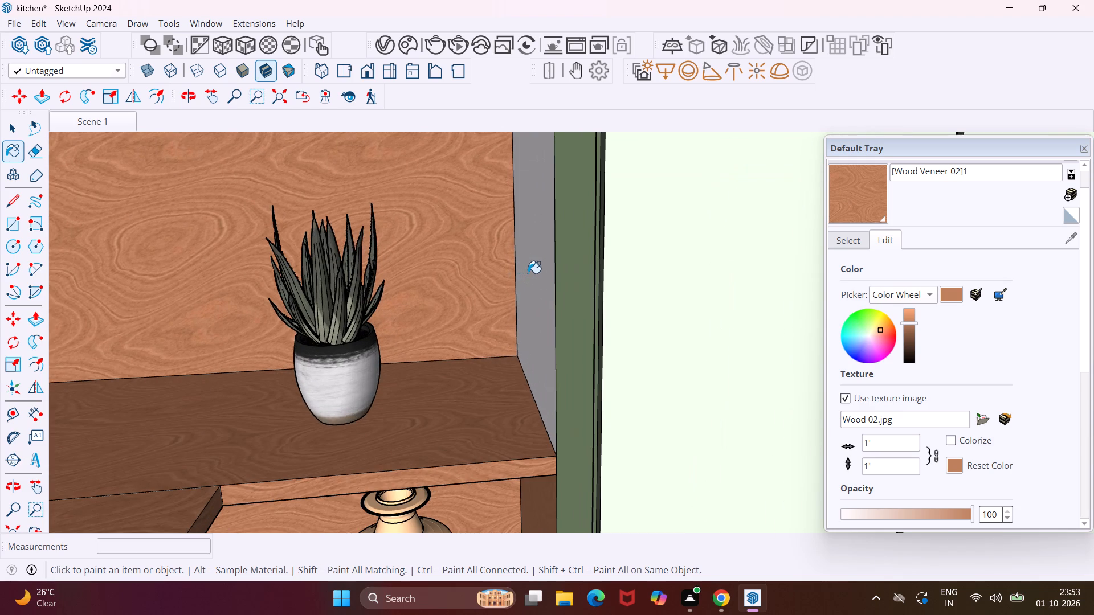
Review the painted corner shelf and the cabinets across the whole kitchen from its open side.
scroll(283, 327, "down", 5)
middle_click_drag(282, 328, 239, 317)
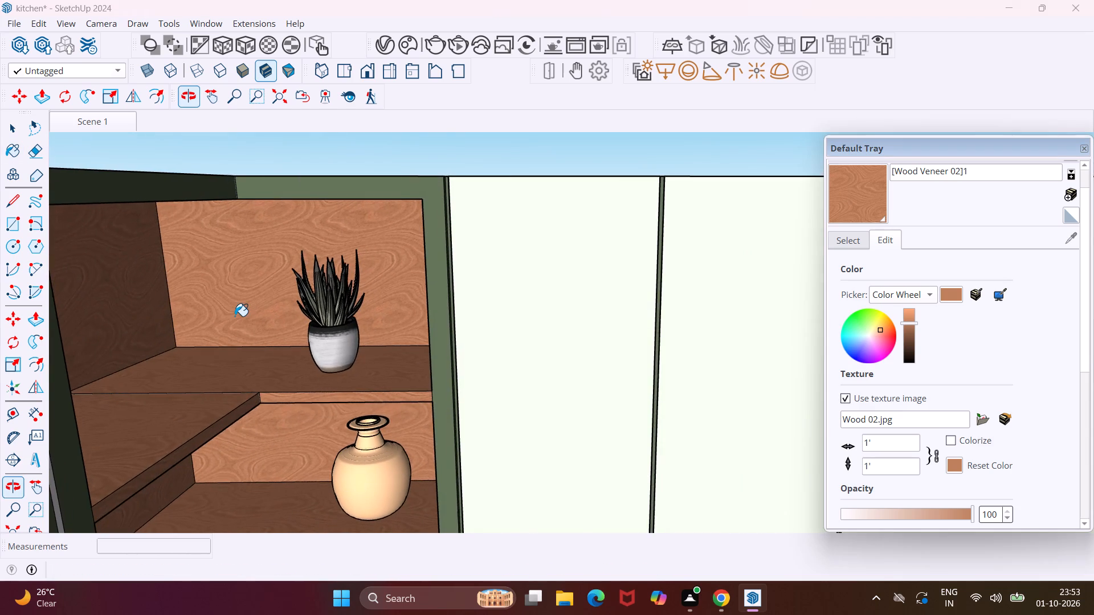
scroll(230, 313, "down", 19)
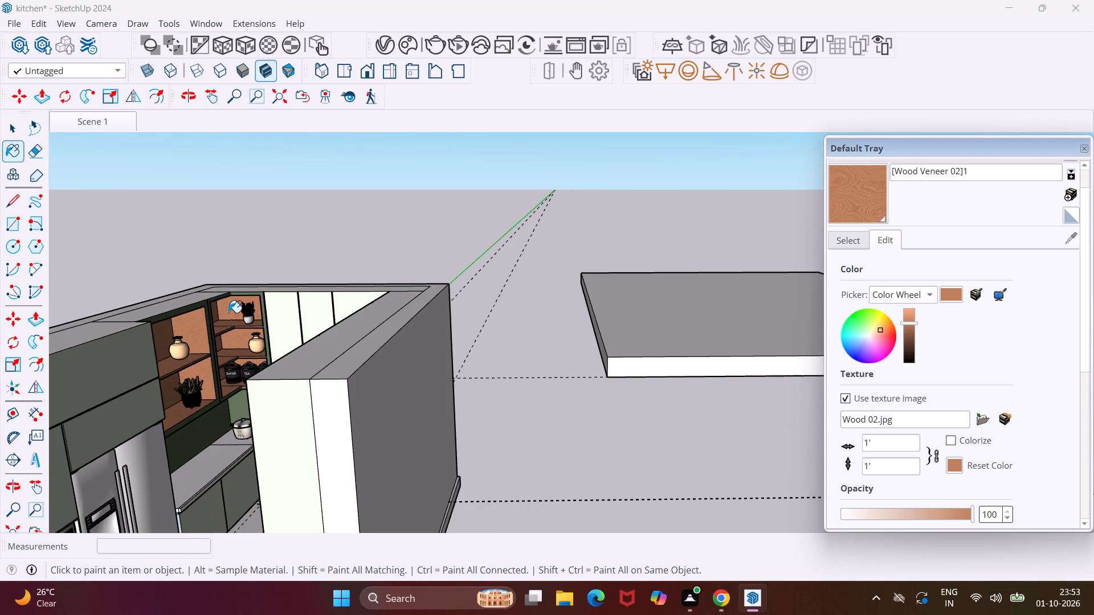
middle_click_drag(221, 365, 293, 309)
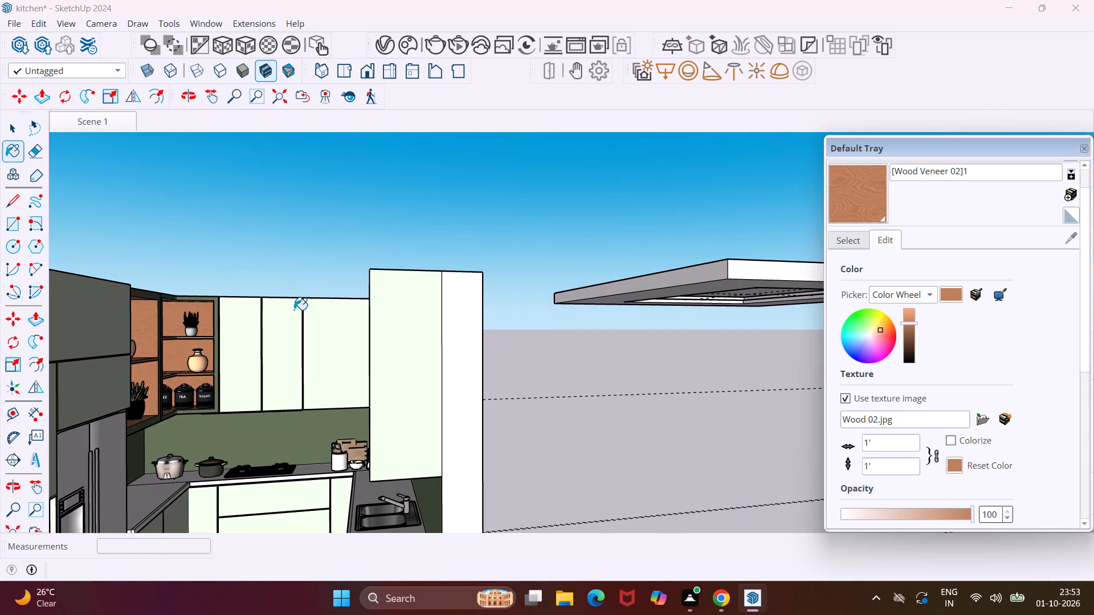
key("Escape")
key("space")
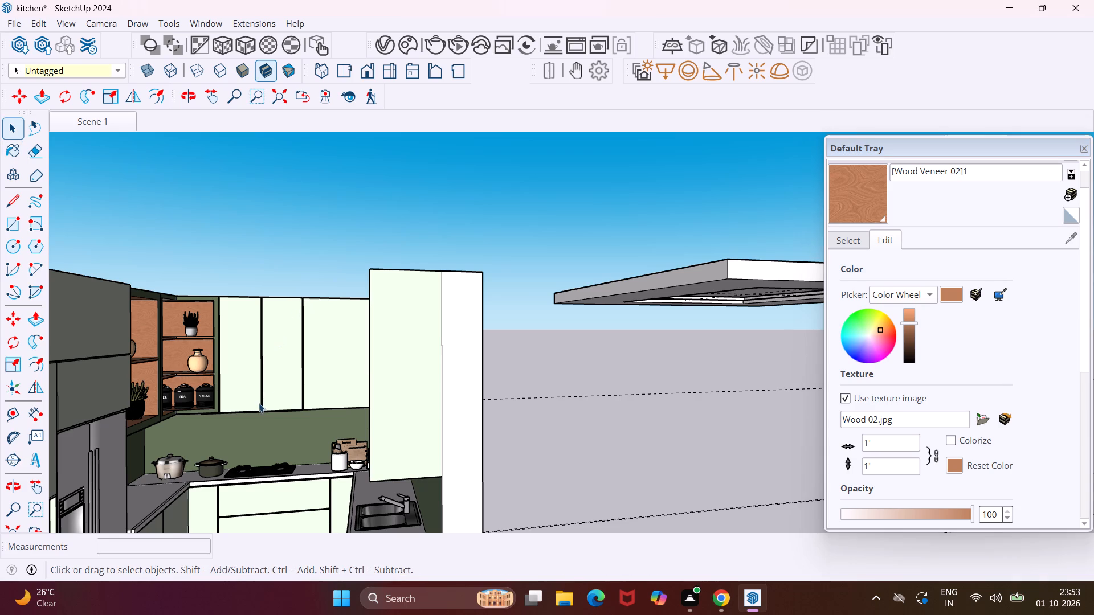
scroll(259, 403, "down", 8)
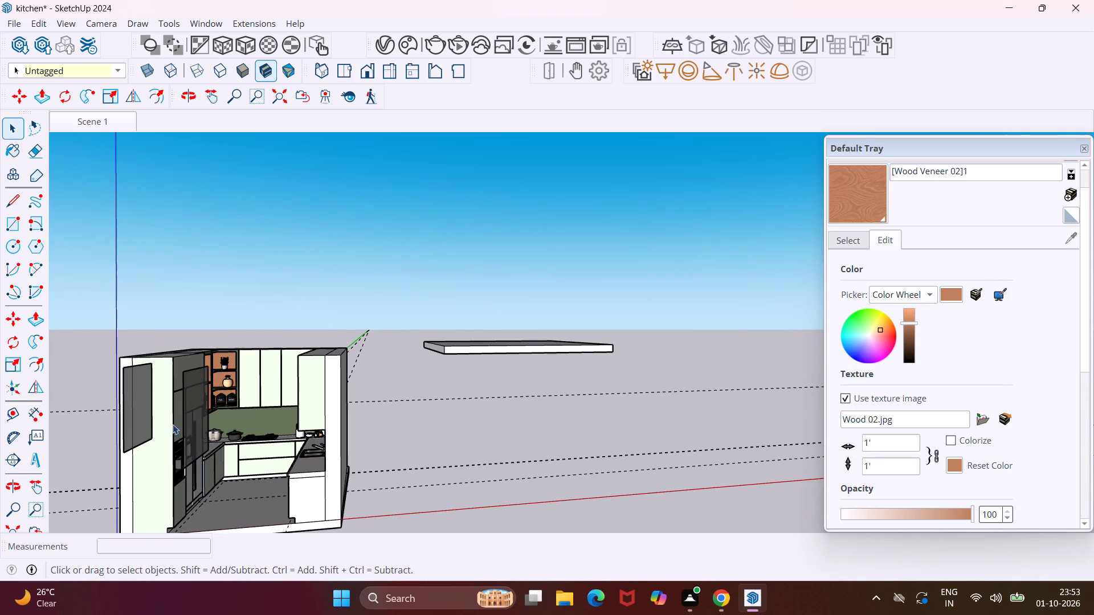
middle_click_drag(250, 423, 273, 421)
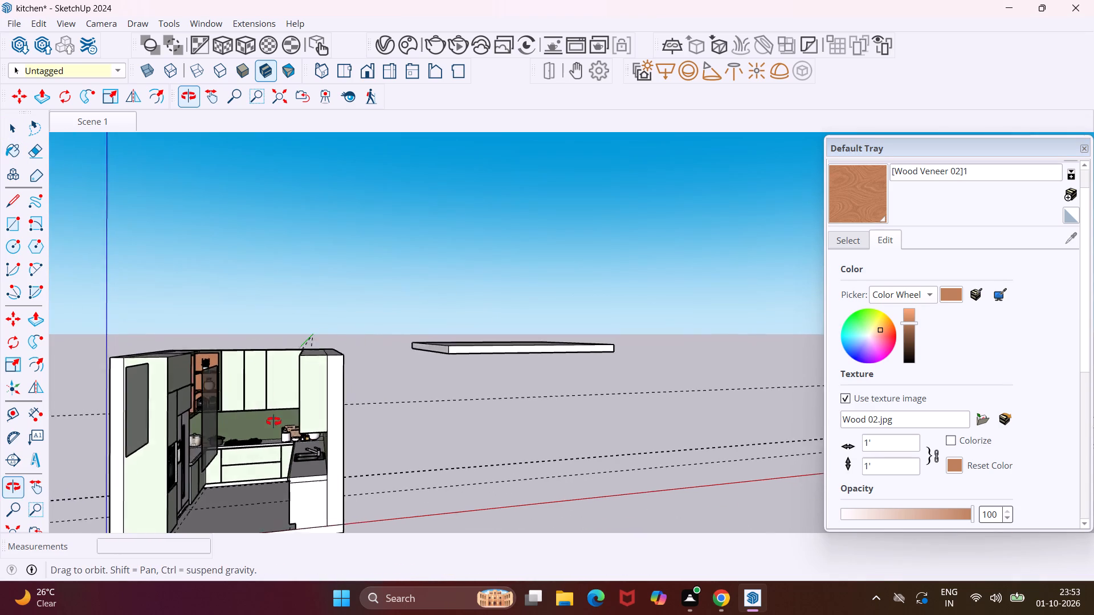
middle_click_drag(273, 421, 172, 446)
left_click(170, 445)
middle_click_drag(171, 445, 297, 447)
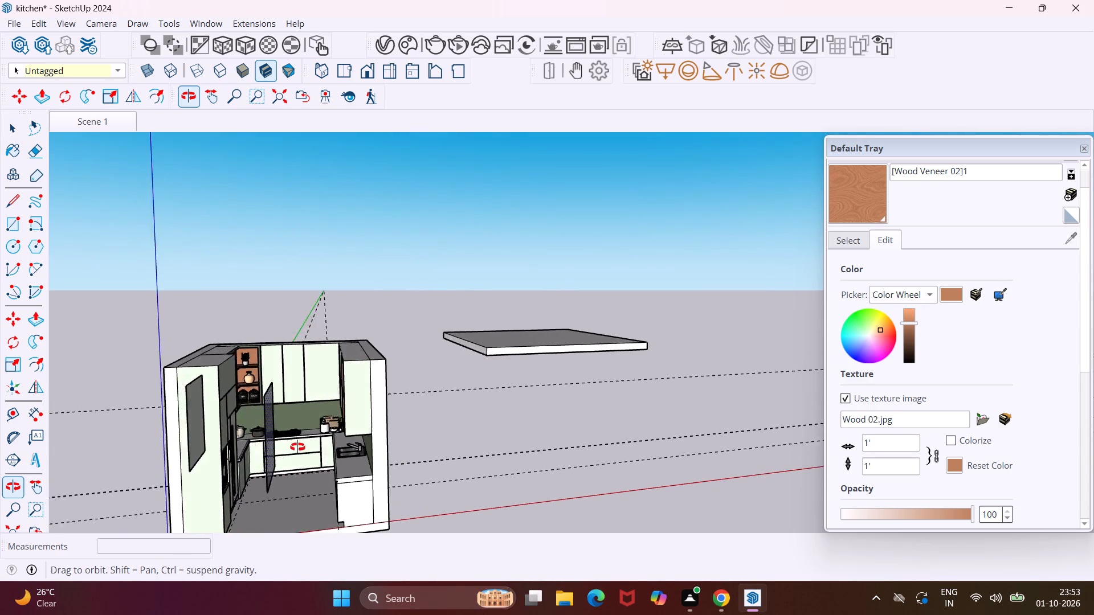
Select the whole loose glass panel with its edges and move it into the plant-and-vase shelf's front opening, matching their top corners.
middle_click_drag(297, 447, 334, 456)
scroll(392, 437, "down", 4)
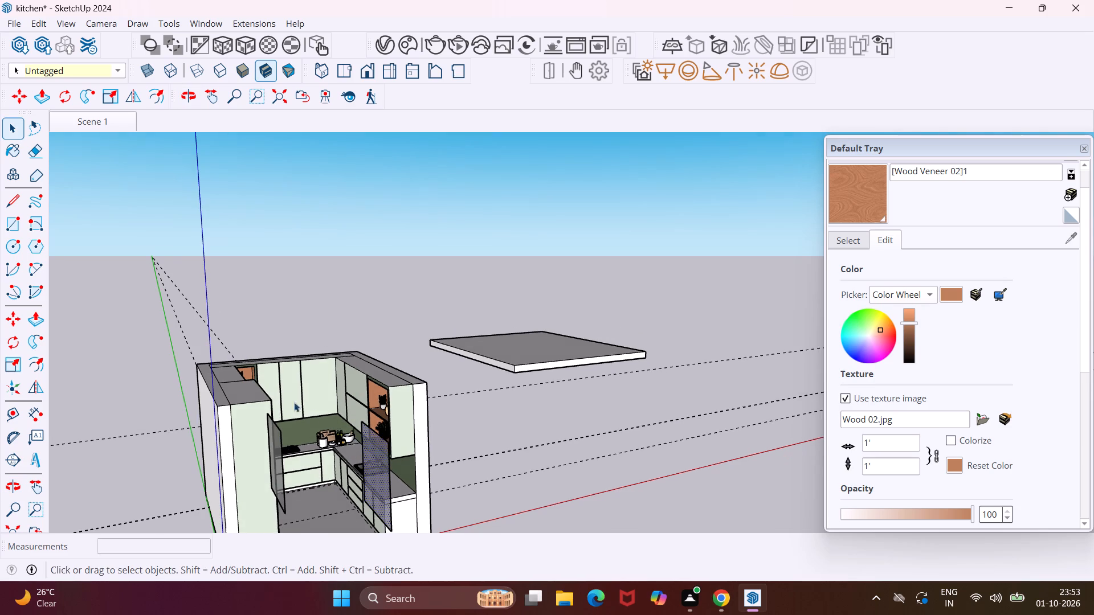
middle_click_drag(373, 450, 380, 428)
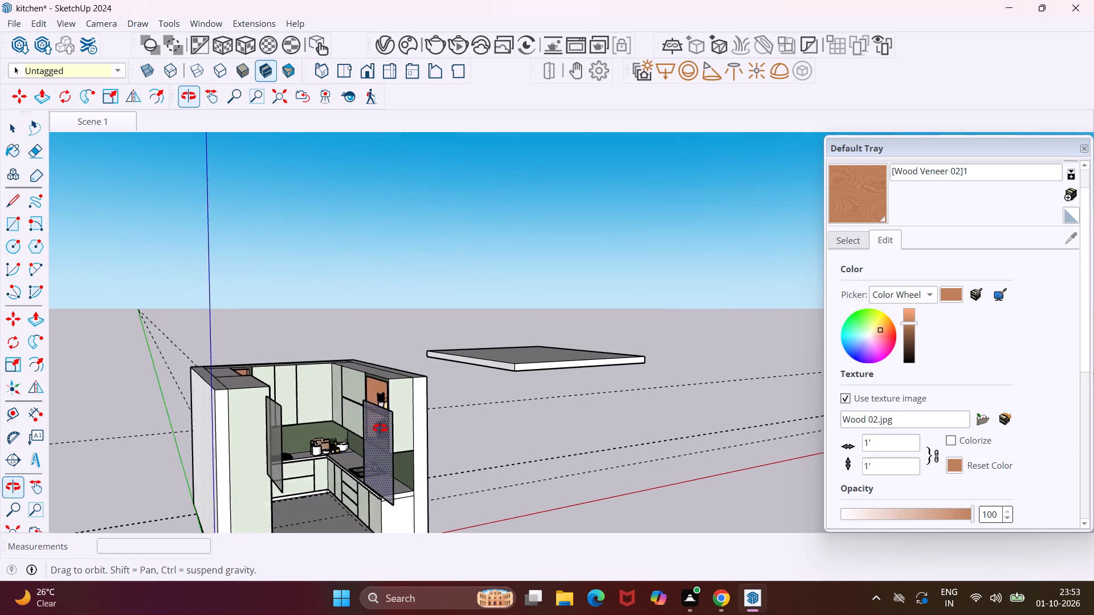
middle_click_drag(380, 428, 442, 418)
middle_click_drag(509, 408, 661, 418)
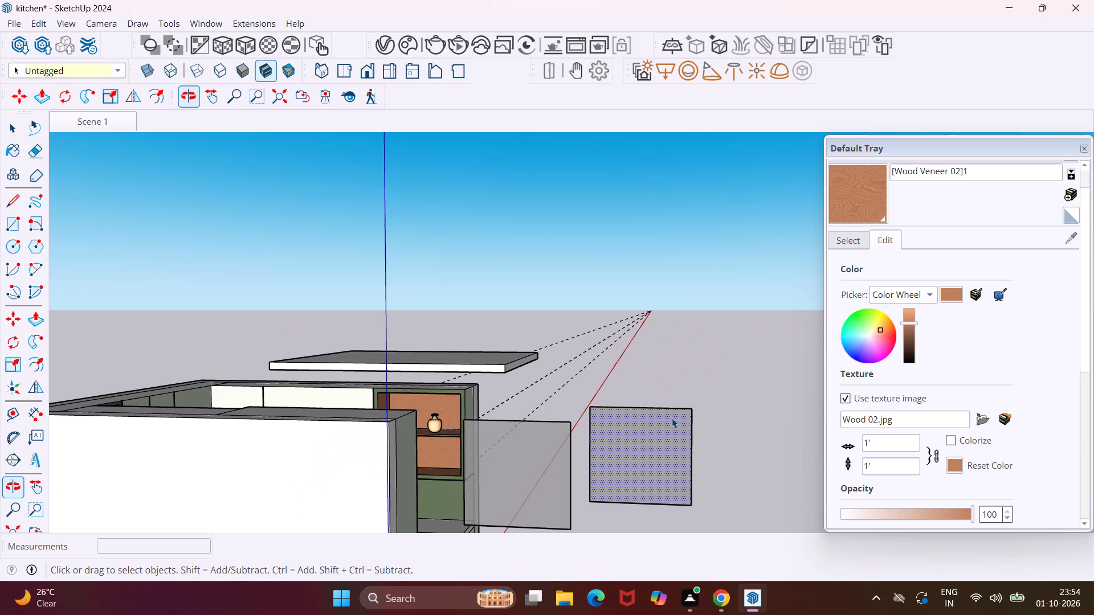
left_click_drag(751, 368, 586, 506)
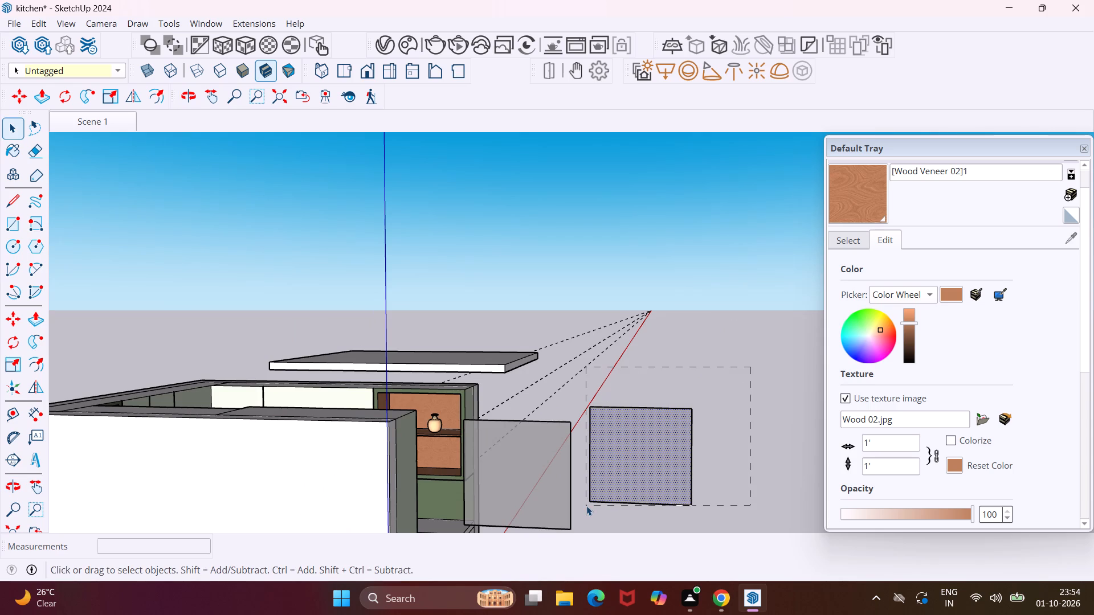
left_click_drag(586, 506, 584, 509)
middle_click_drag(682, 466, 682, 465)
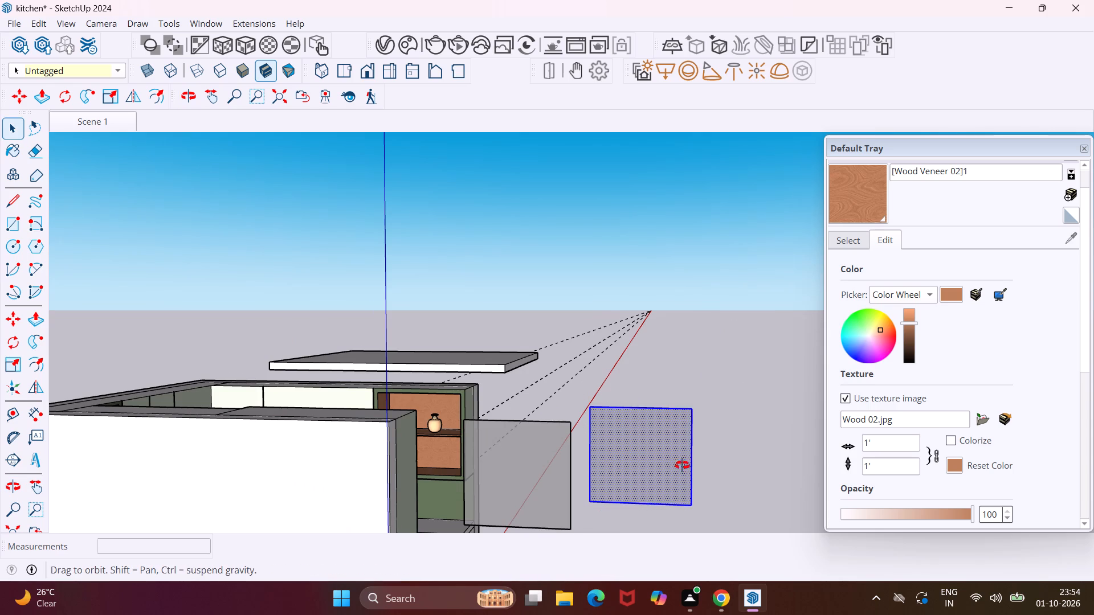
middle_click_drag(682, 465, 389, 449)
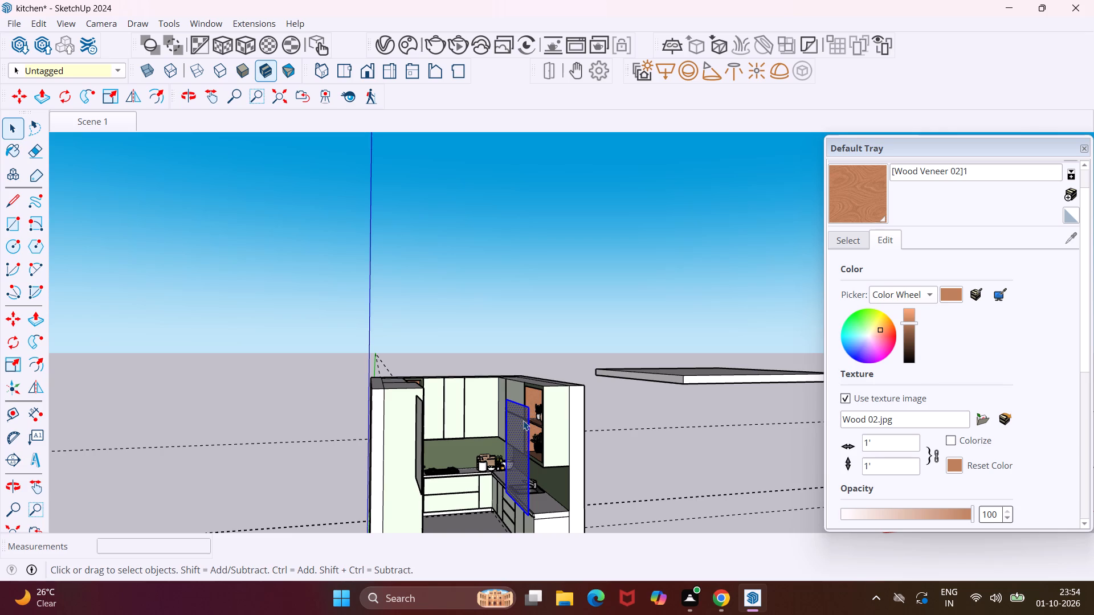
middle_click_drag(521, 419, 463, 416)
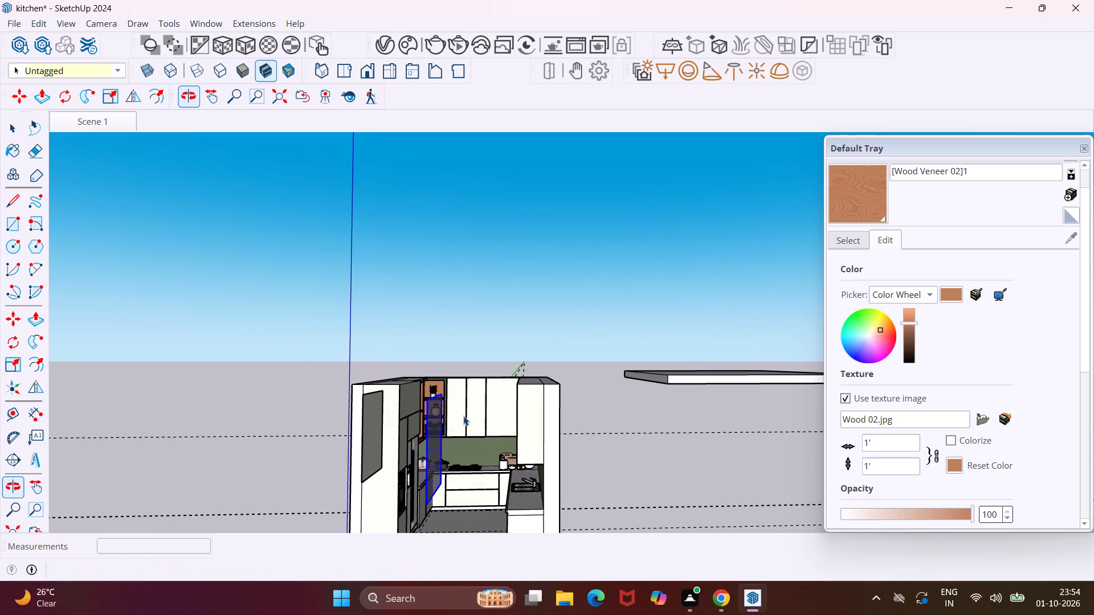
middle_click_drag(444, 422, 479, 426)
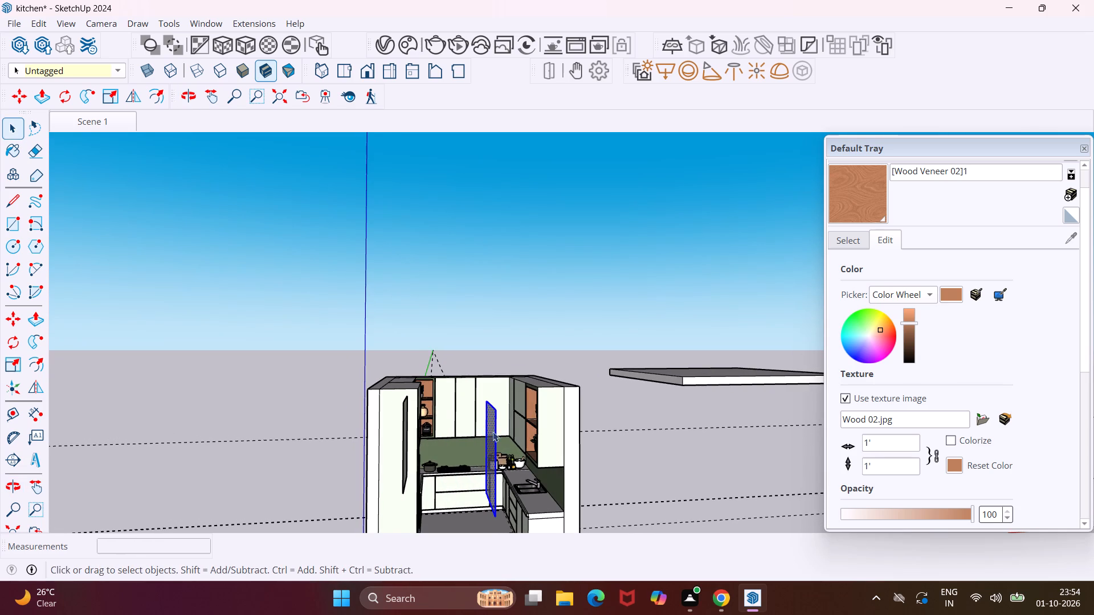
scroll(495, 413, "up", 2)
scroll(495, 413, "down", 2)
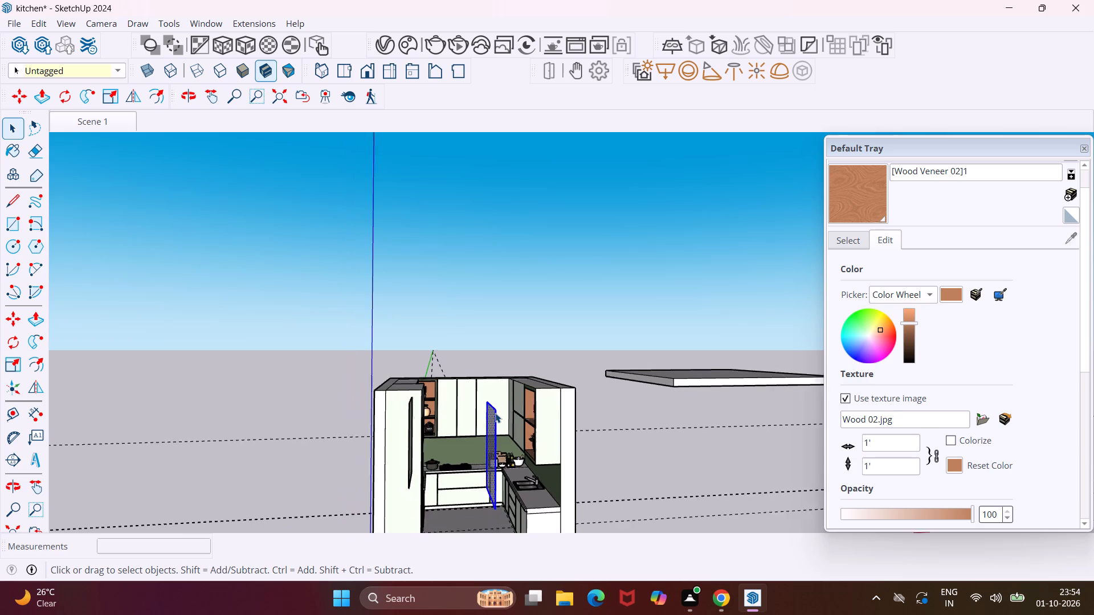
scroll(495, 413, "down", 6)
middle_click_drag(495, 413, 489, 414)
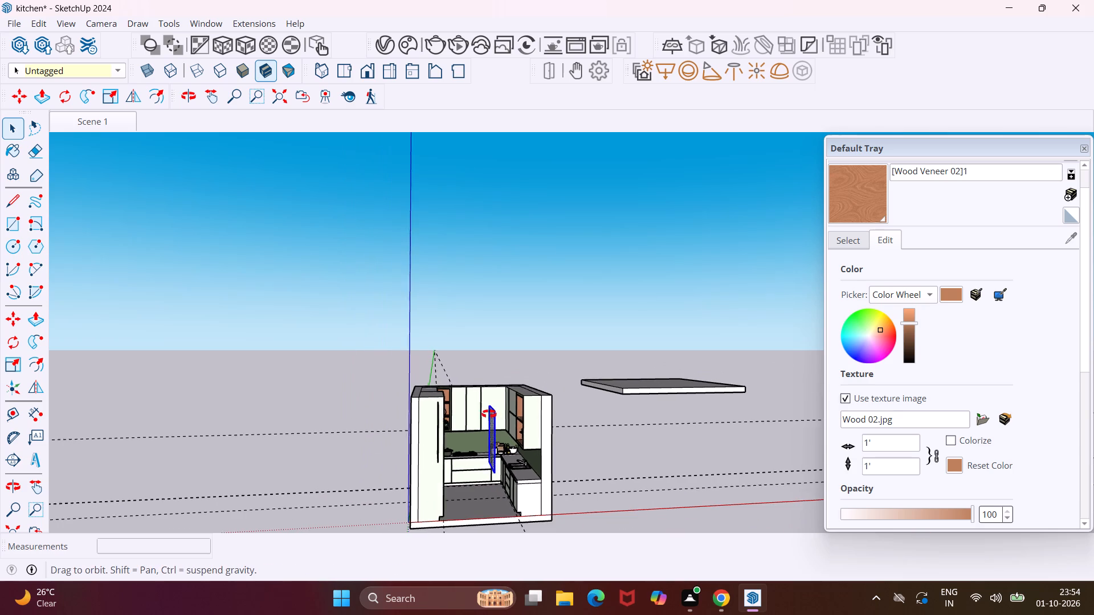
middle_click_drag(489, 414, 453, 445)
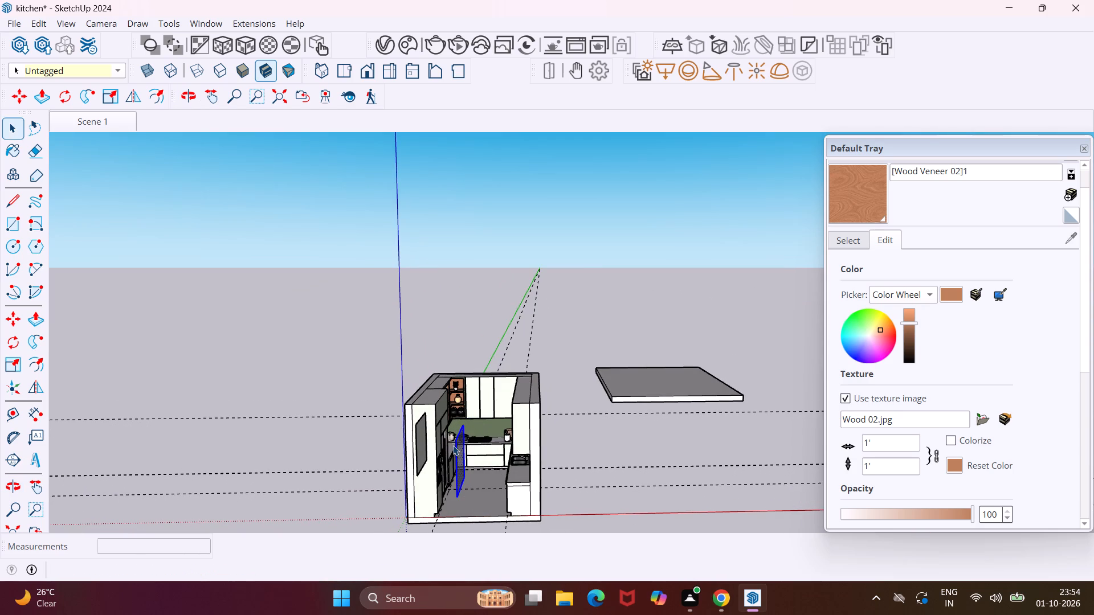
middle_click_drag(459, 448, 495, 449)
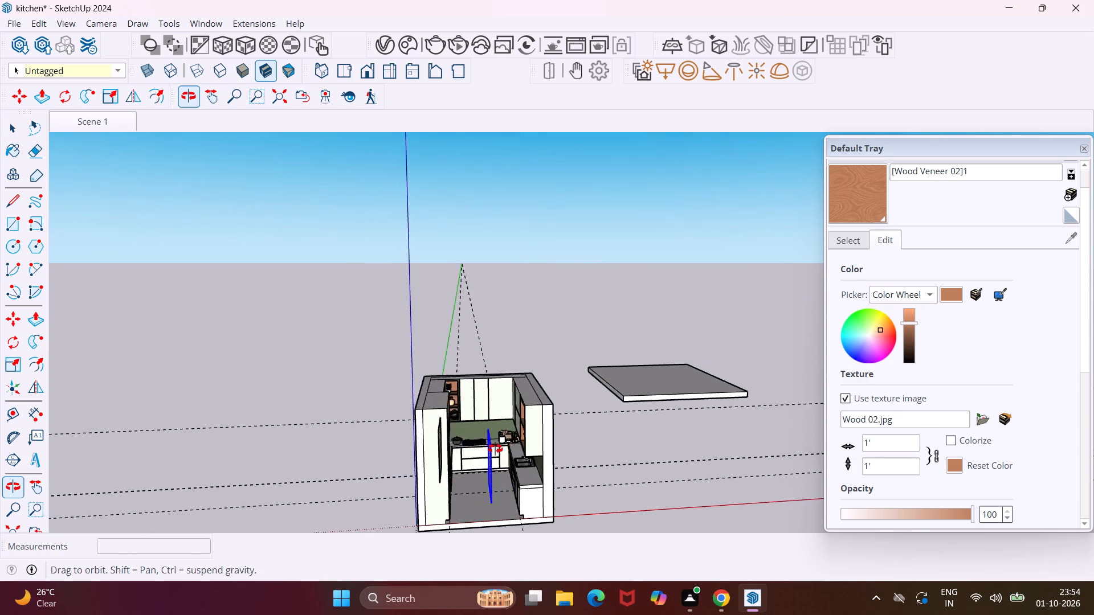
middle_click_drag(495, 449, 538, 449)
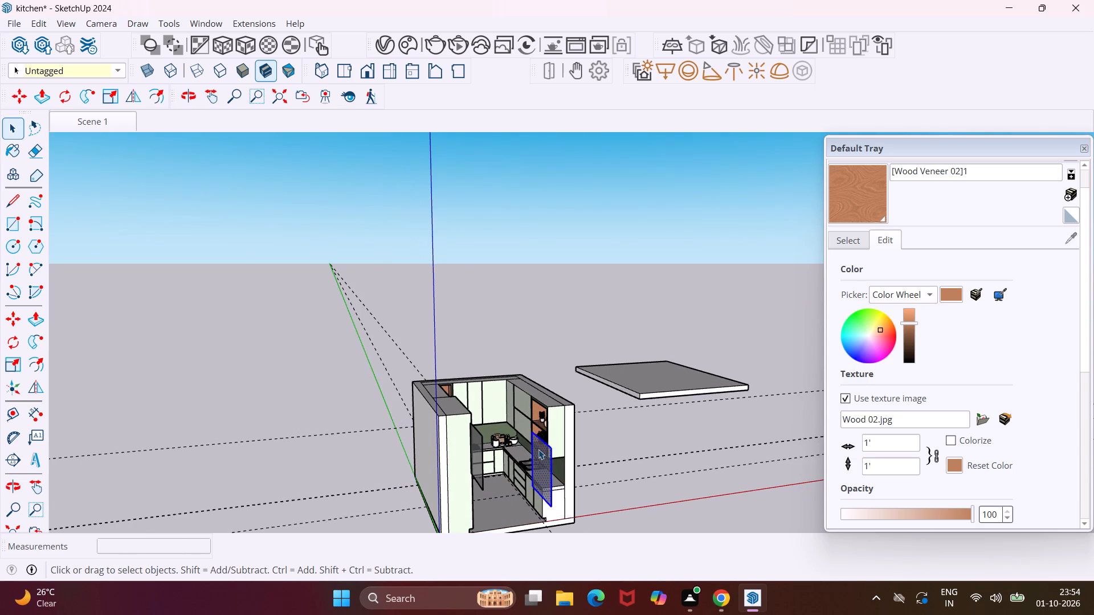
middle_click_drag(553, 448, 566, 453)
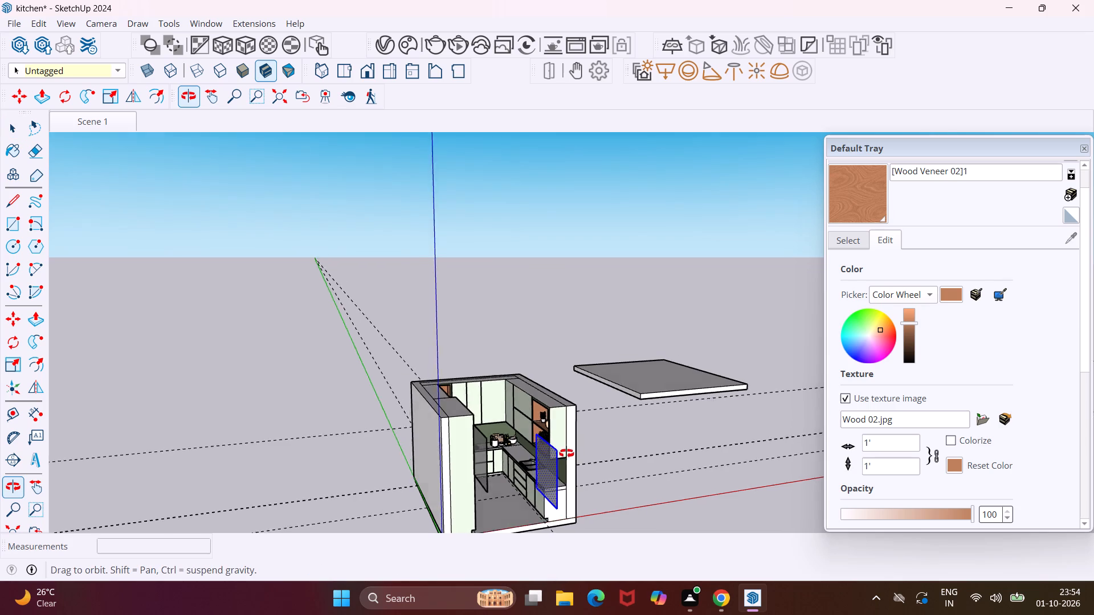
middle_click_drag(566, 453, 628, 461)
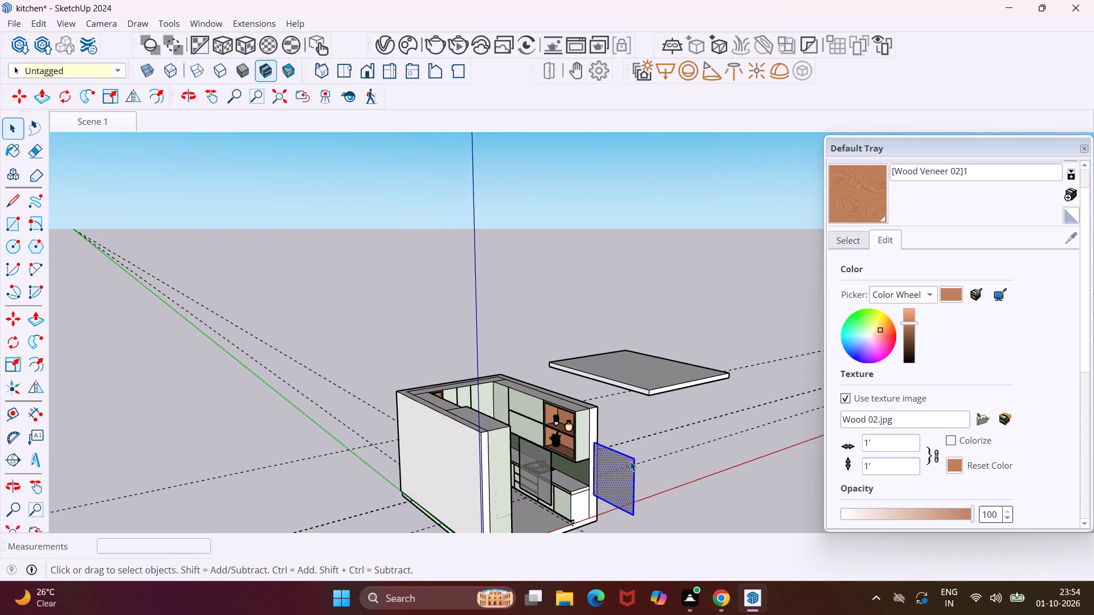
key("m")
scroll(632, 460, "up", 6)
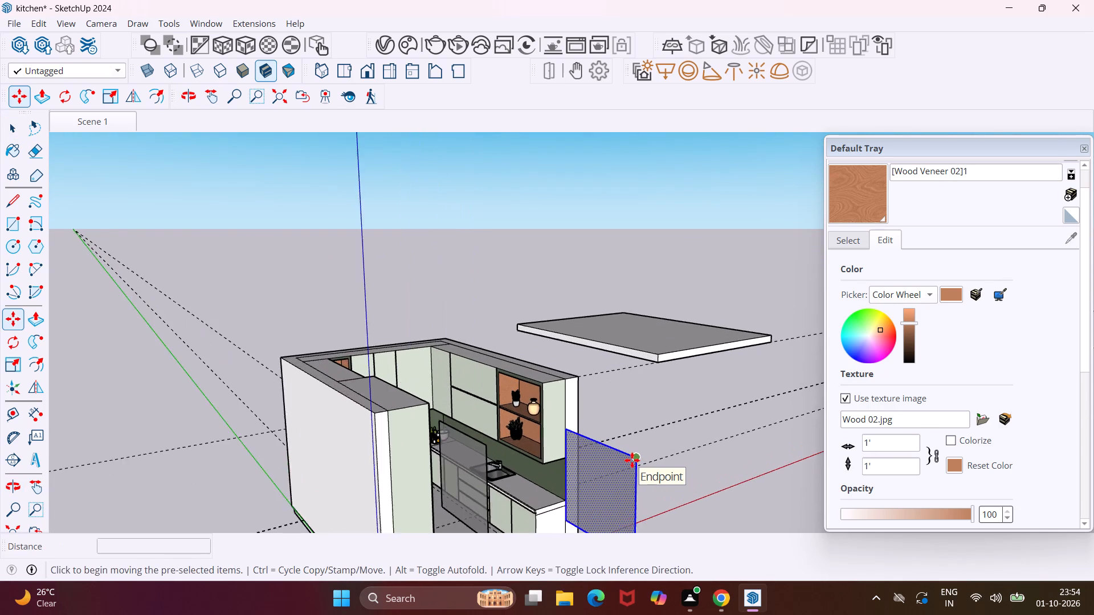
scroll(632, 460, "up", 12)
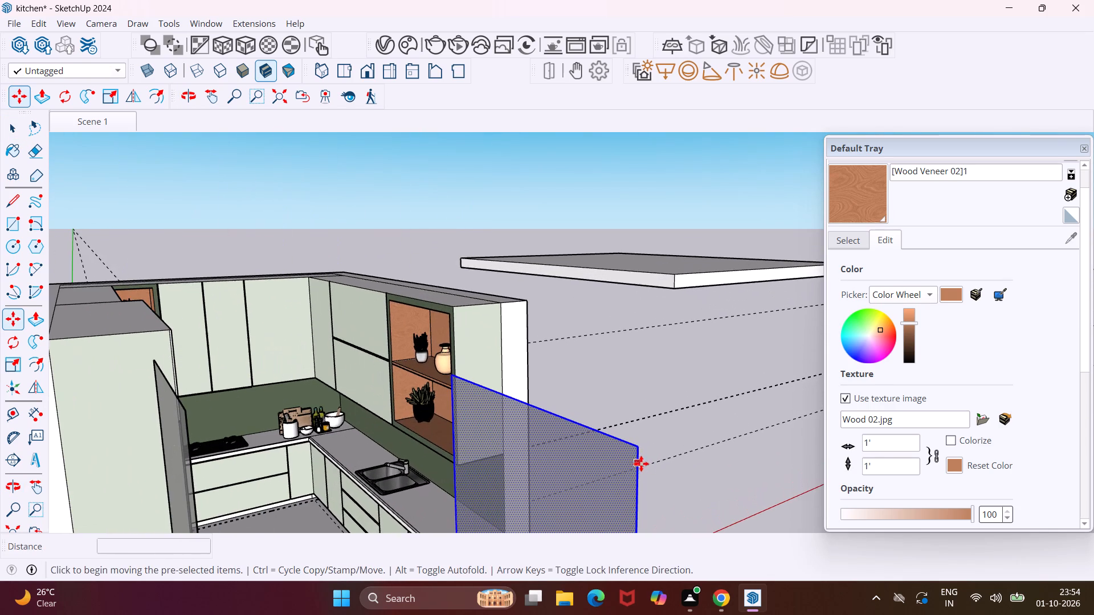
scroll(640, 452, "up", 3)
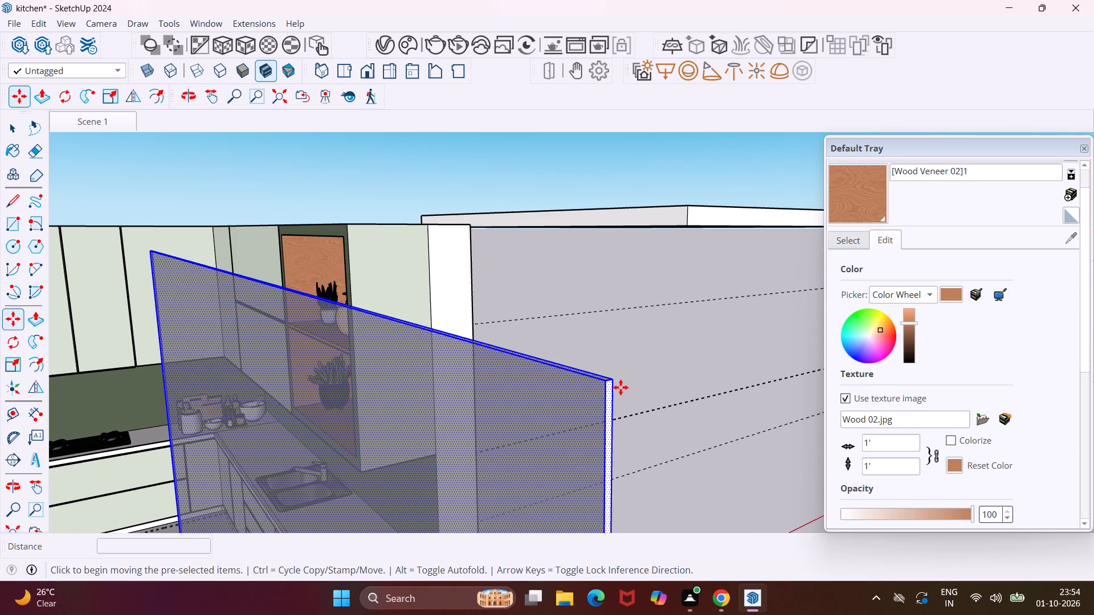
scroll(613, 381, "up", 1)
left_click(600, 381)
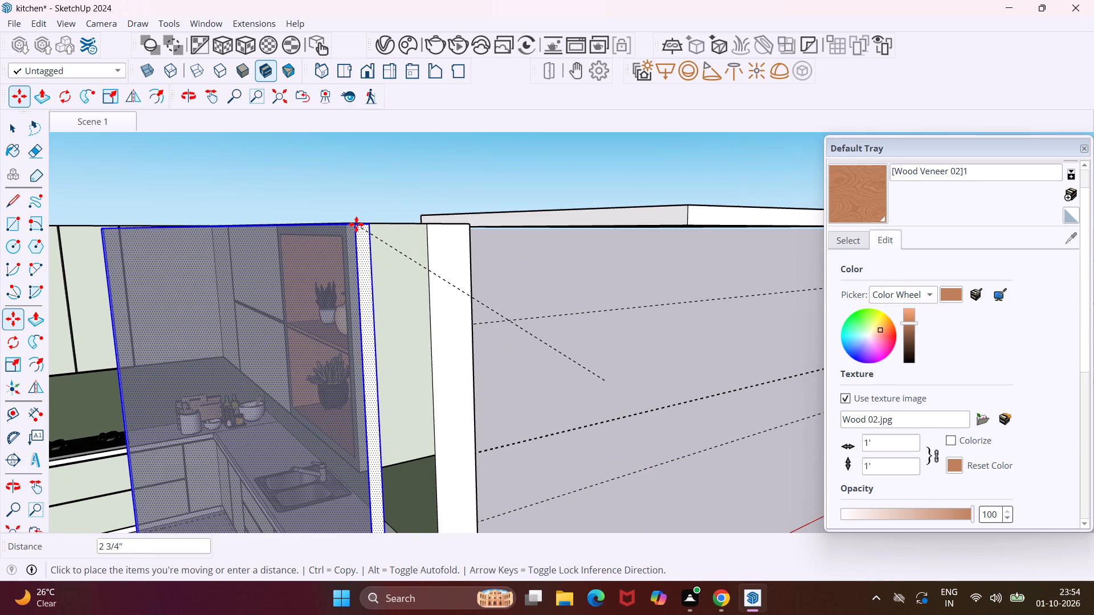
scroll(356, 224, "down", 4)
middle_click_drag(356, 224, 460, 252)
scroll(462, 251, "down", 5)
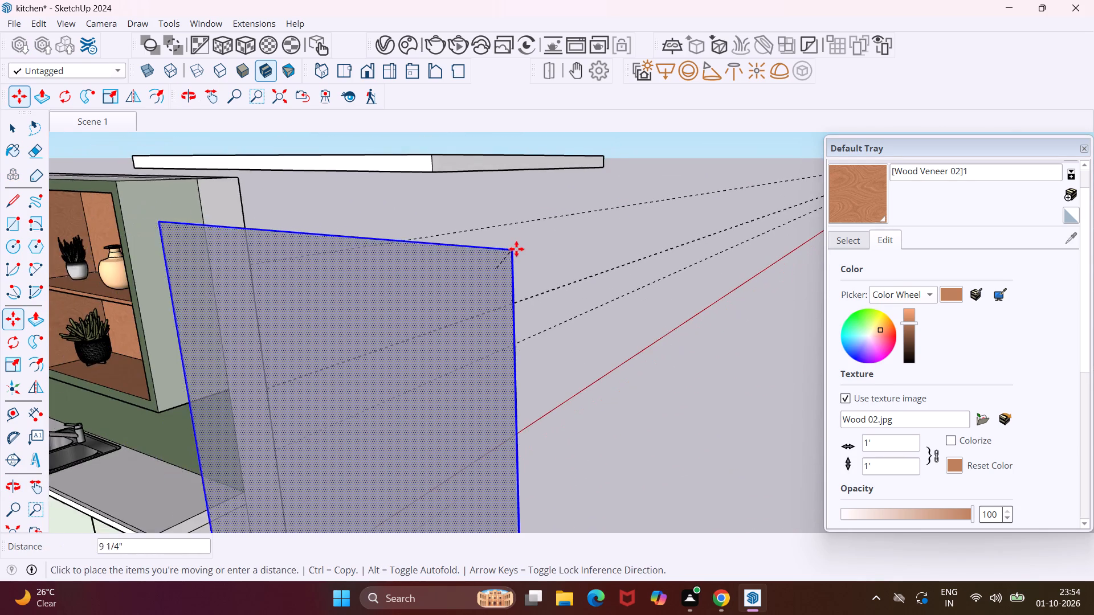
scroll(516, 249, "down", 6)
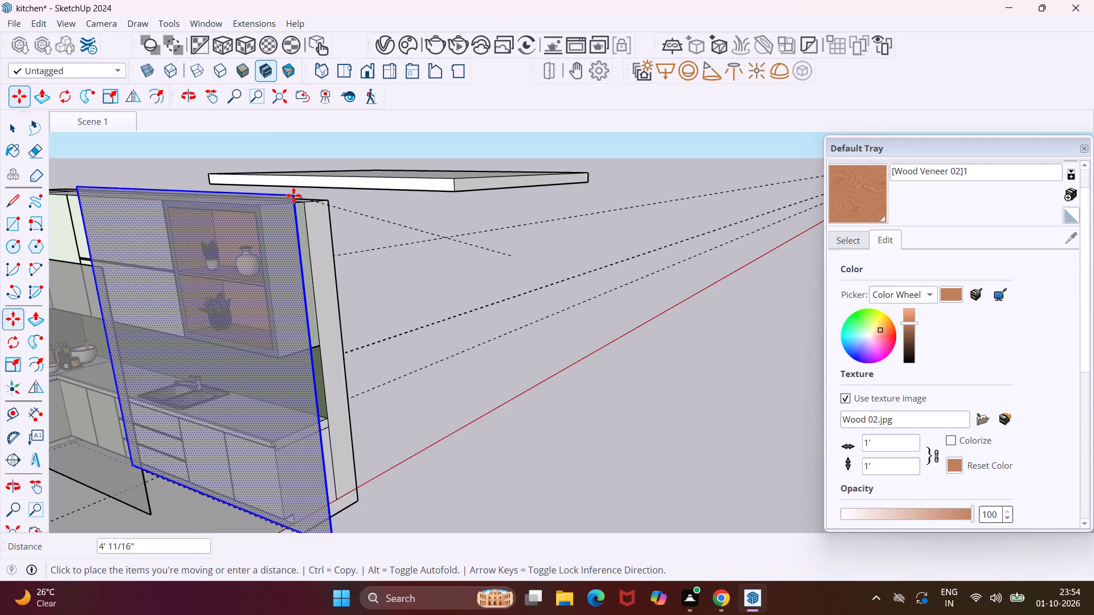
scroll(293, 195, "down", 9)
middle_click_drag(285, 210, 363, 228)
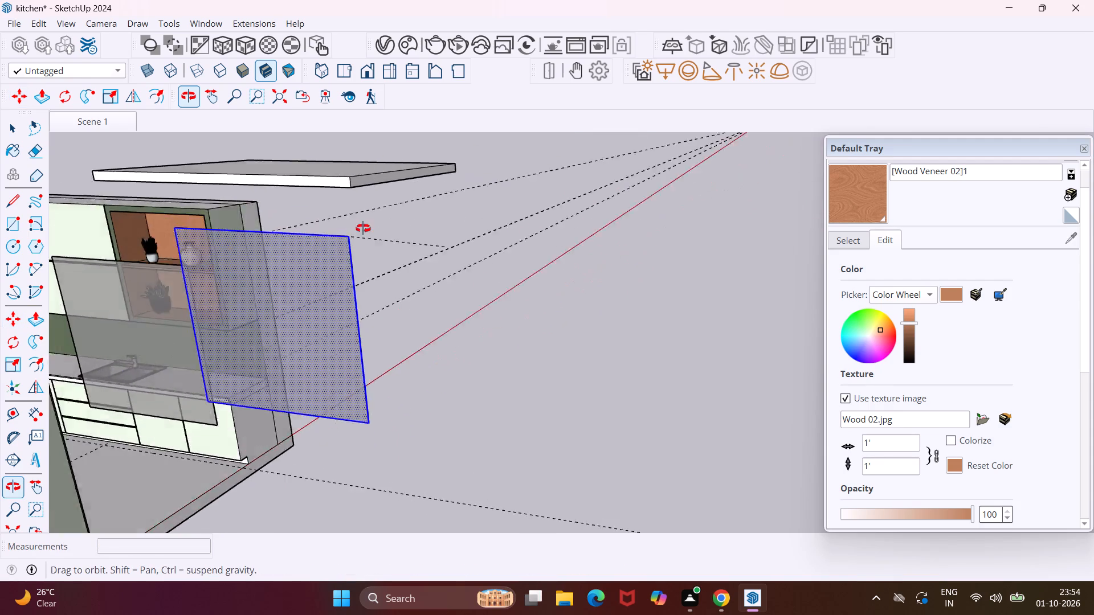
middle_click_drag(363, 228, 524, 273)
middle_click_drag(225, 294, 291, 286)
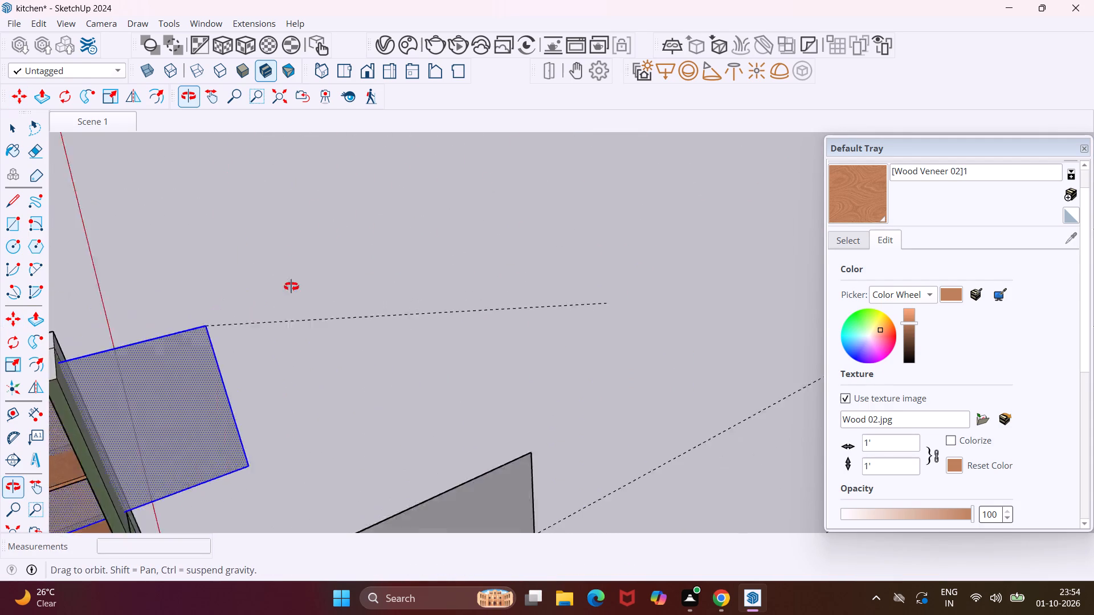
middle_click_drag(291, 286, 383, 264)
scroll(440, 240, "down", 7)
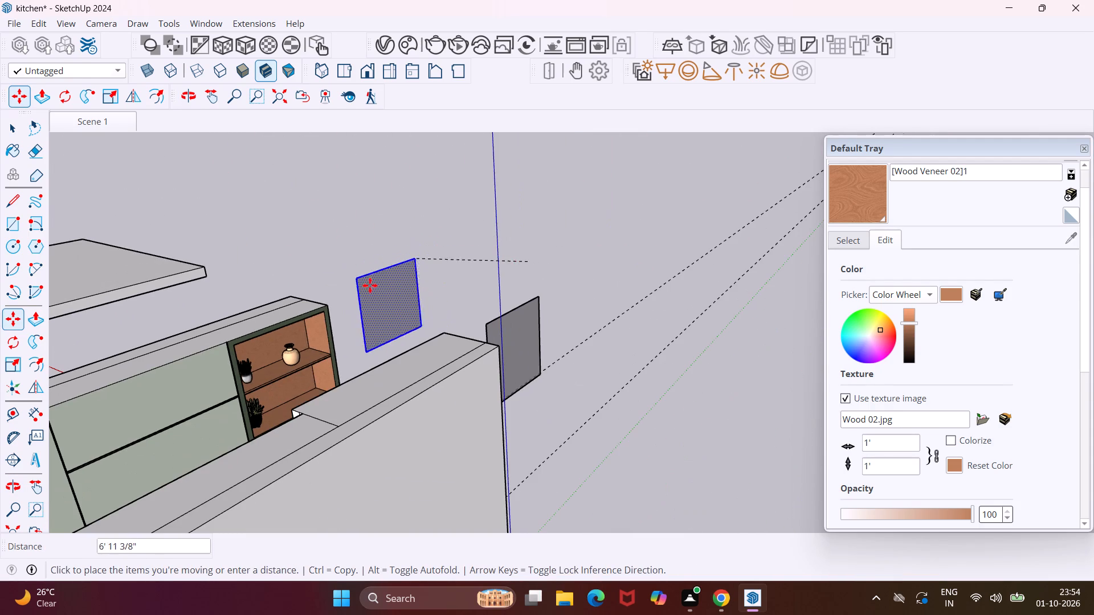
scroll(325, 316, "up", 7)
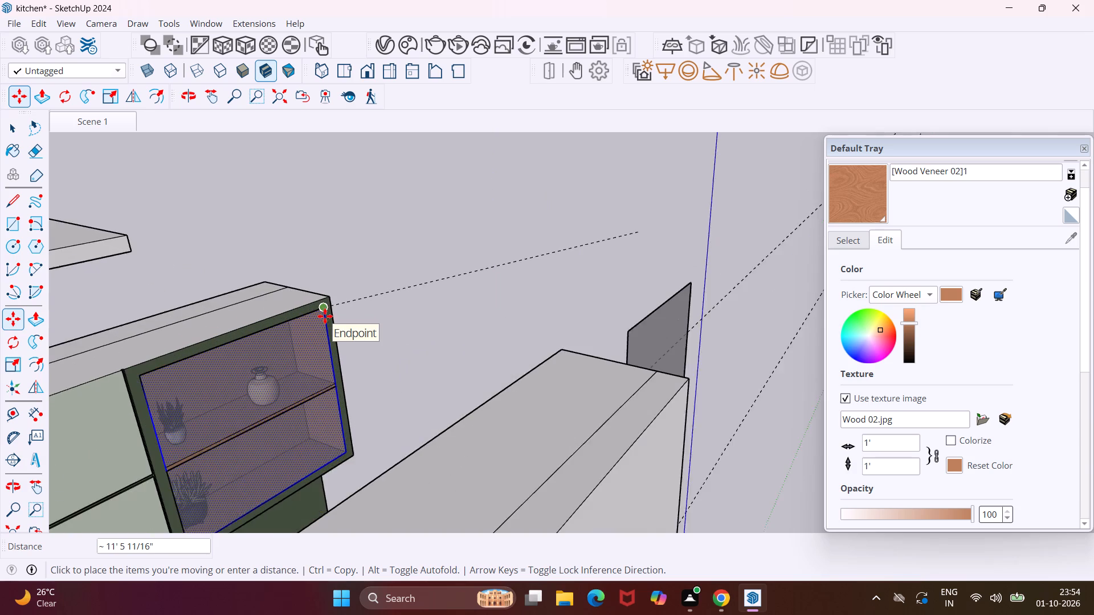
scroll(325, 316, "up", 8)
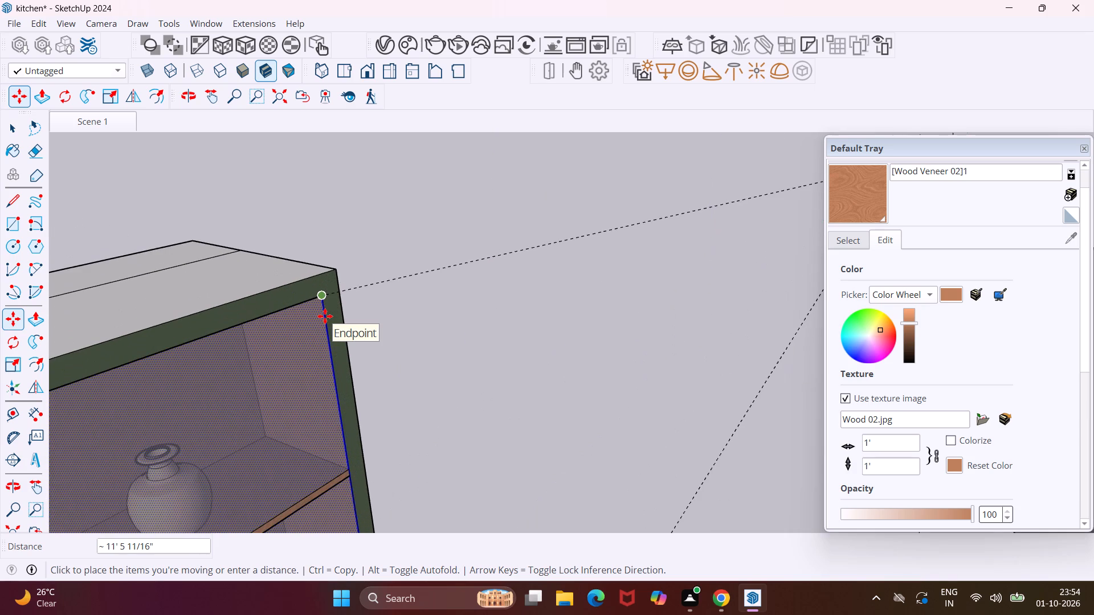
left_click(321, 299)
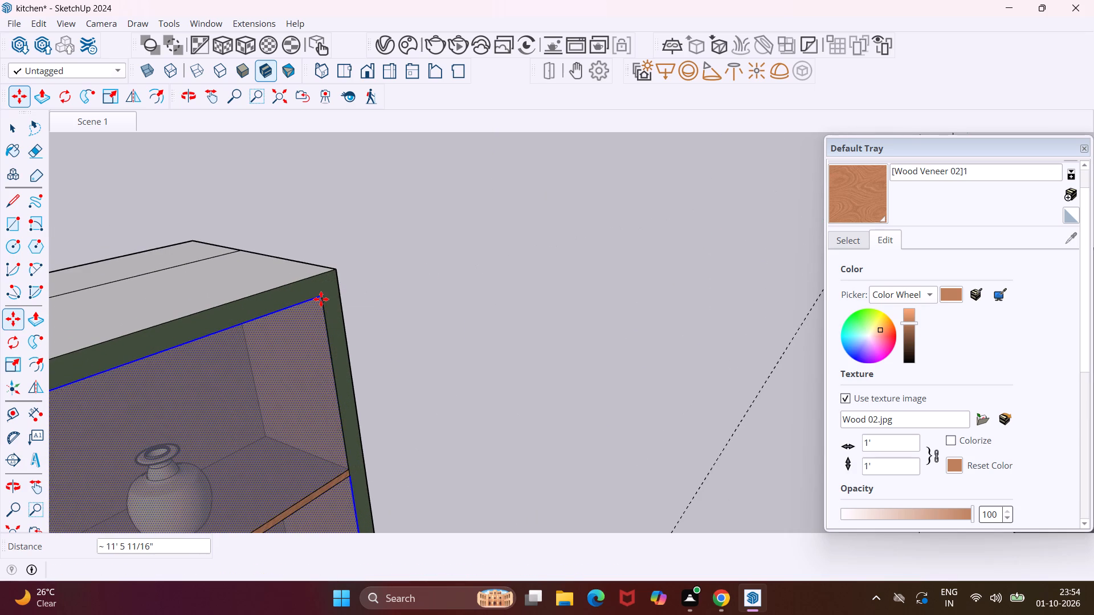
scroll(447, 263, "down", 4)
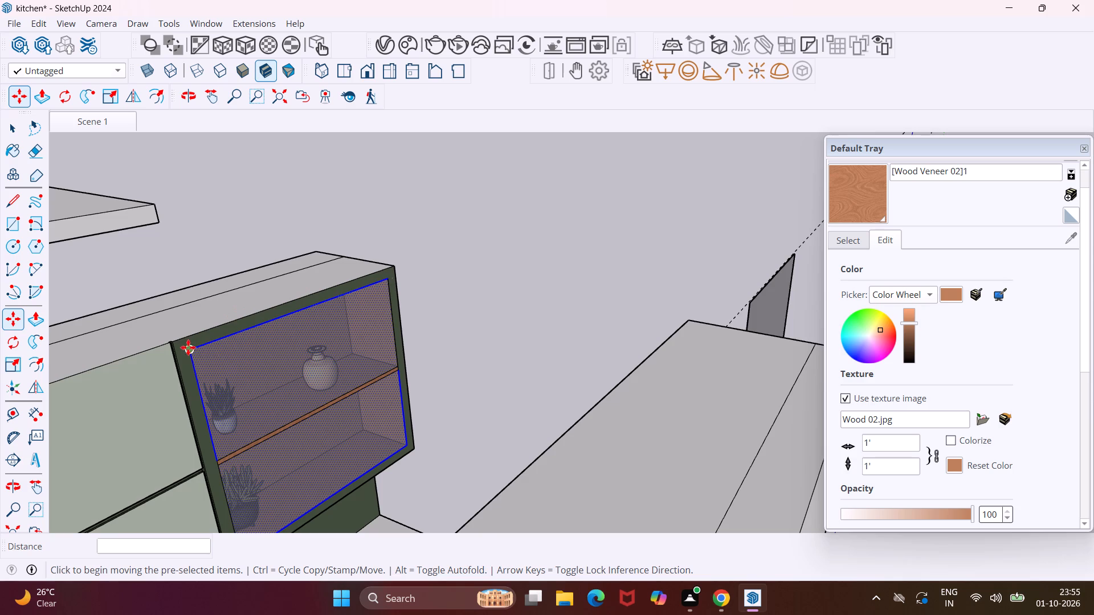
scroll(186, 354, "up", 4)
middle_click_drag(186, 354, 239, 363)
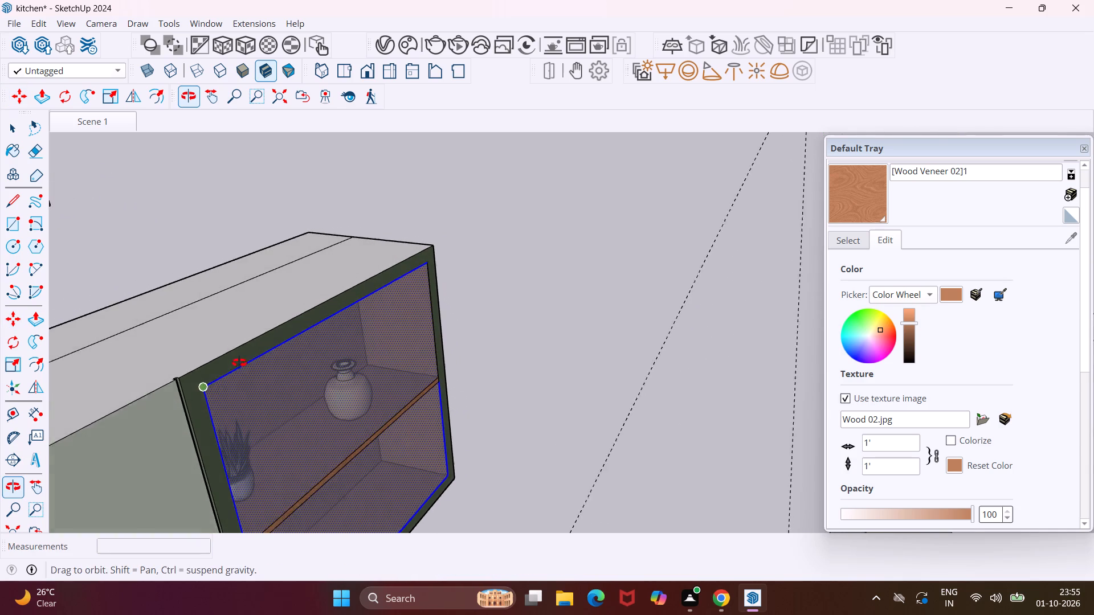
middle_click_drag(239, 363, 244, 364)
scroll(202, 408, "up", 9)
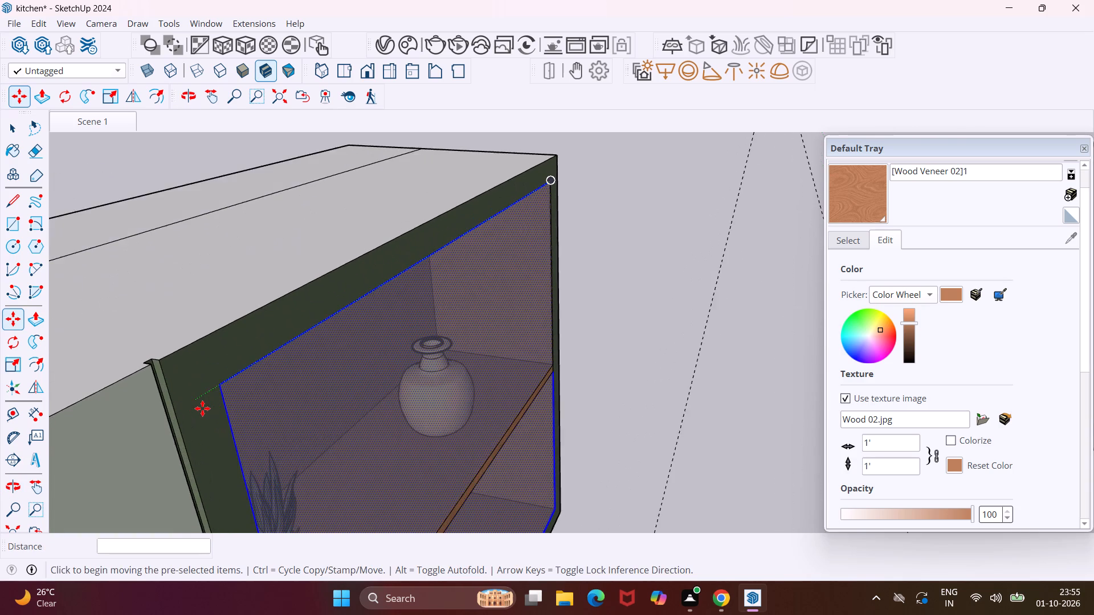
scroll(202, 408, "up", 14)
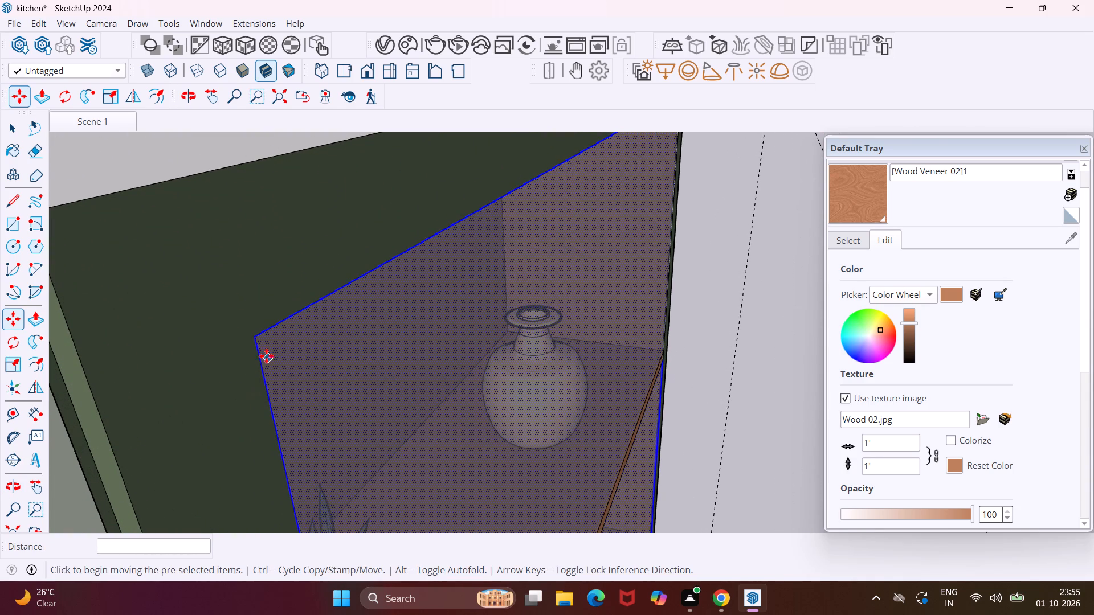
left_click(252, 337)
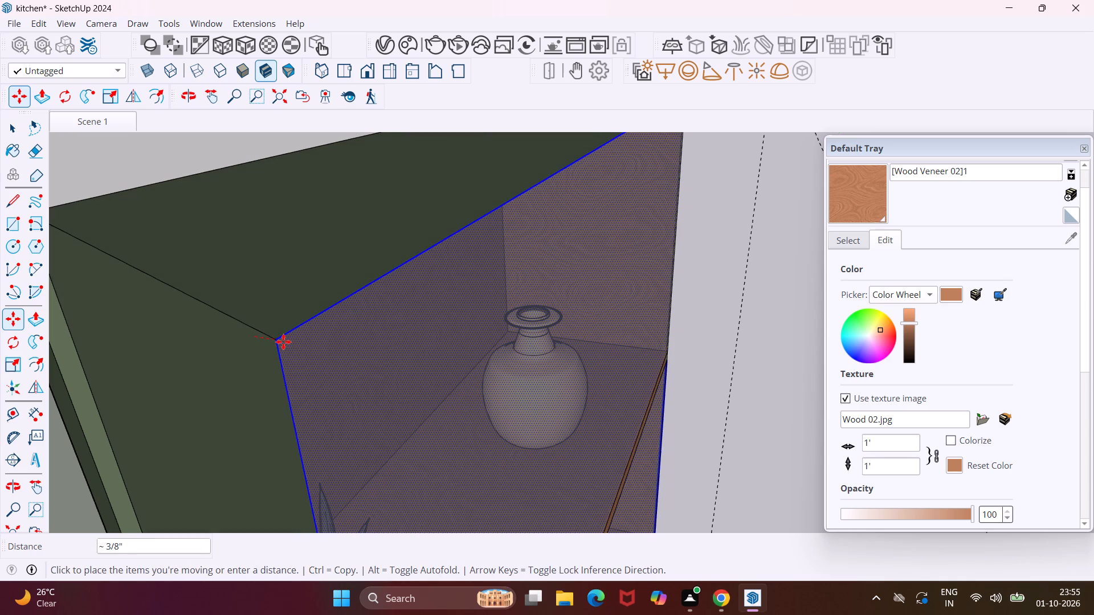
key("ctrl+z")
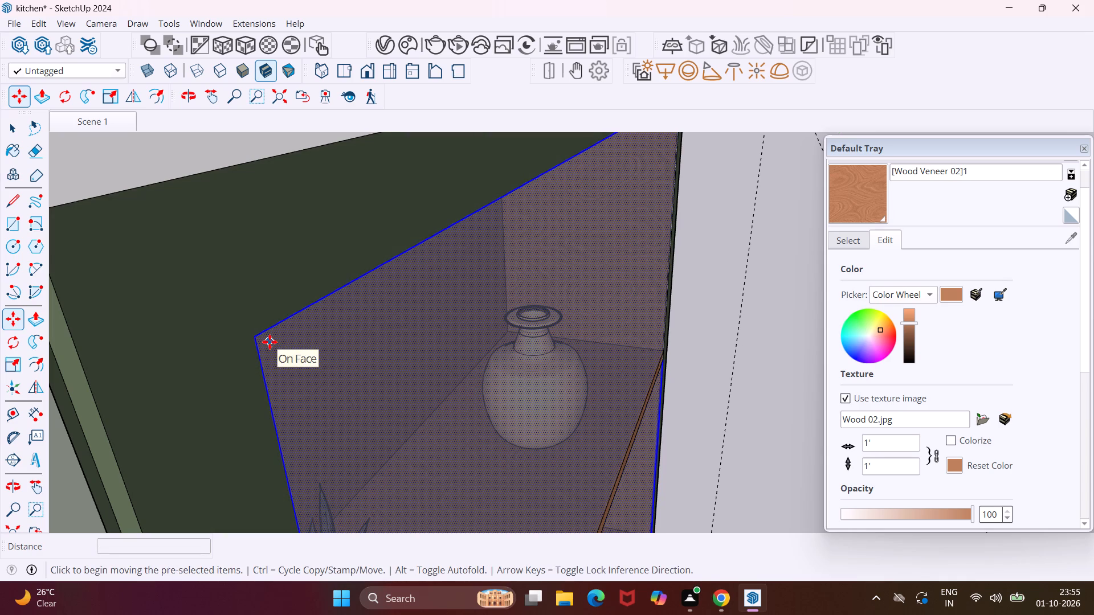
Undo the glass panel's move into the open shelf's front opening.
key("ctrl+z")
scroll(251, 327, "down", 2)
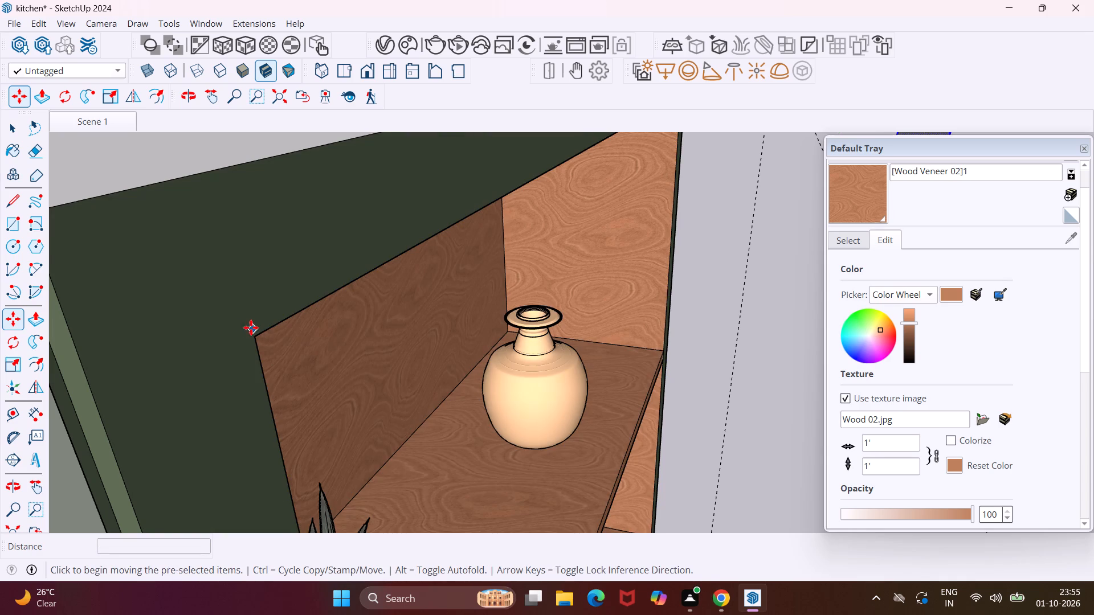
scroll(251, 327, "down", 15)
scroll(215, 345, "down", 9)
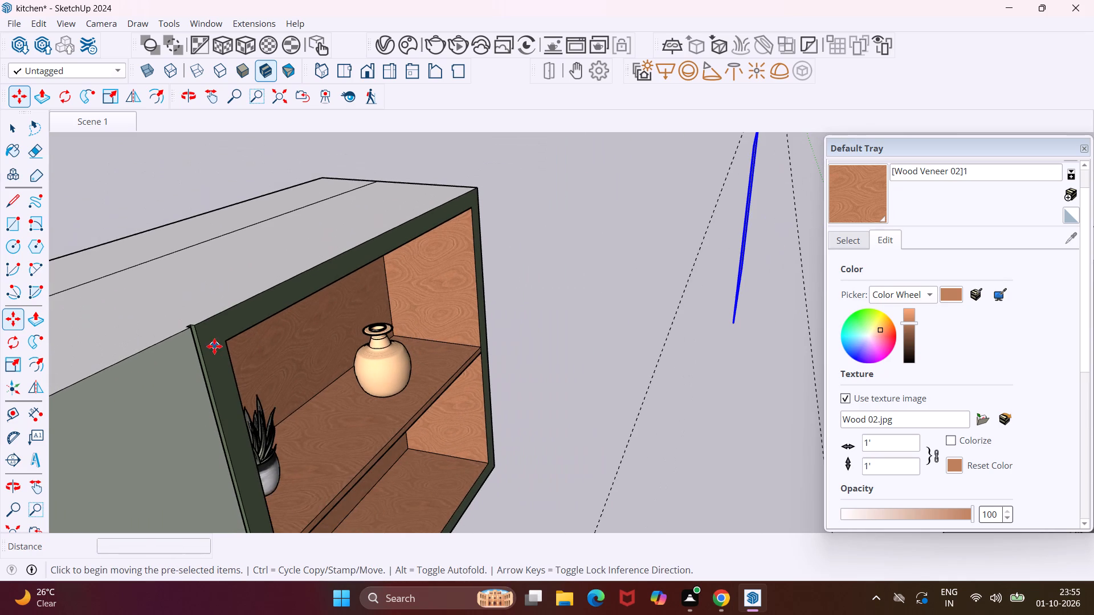
Move the selected glass panel into the plant-and-vase shelf's front opening, placing its top corner at the opening's inner corner beside the green cabinets.
scroll(764, 142, "up", 9)
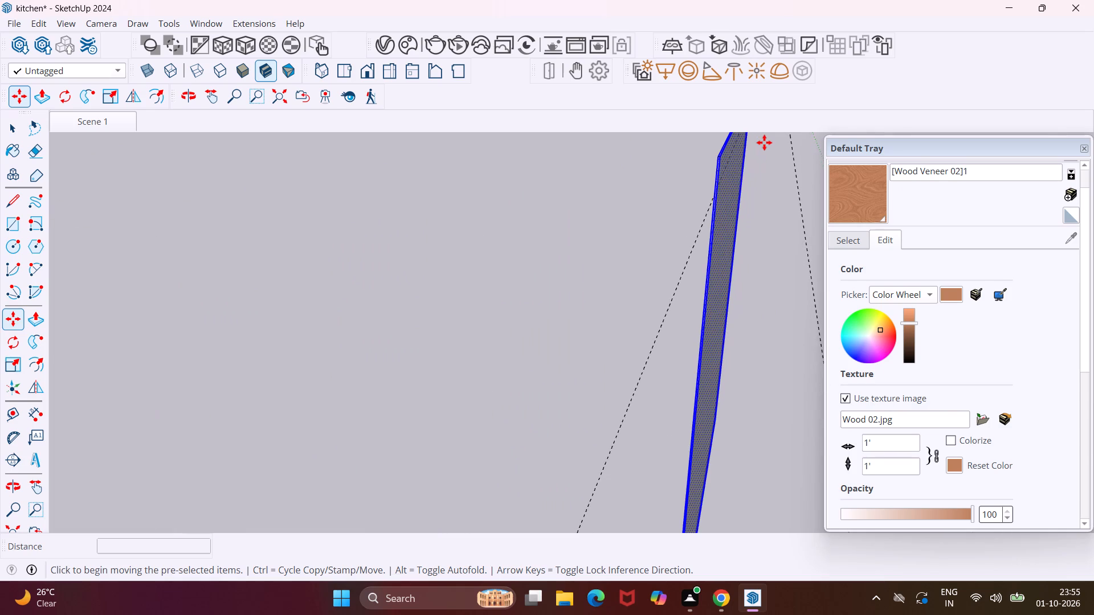
scroll(711, 159, "up", 7)
scroll(713, 159, "down", 2)
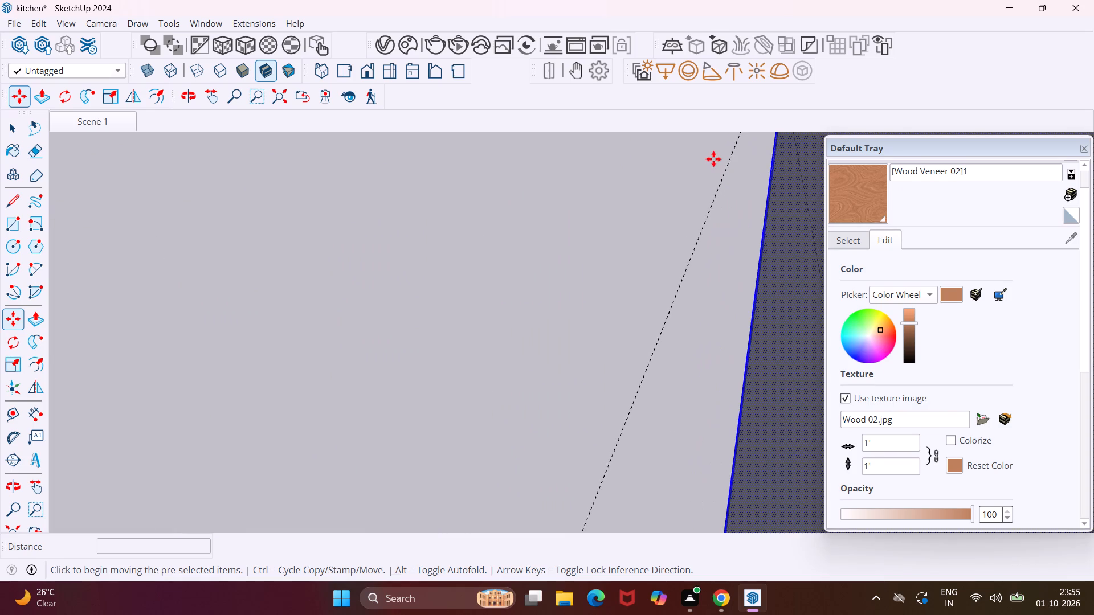
scroll(750, 165, "down", 3)
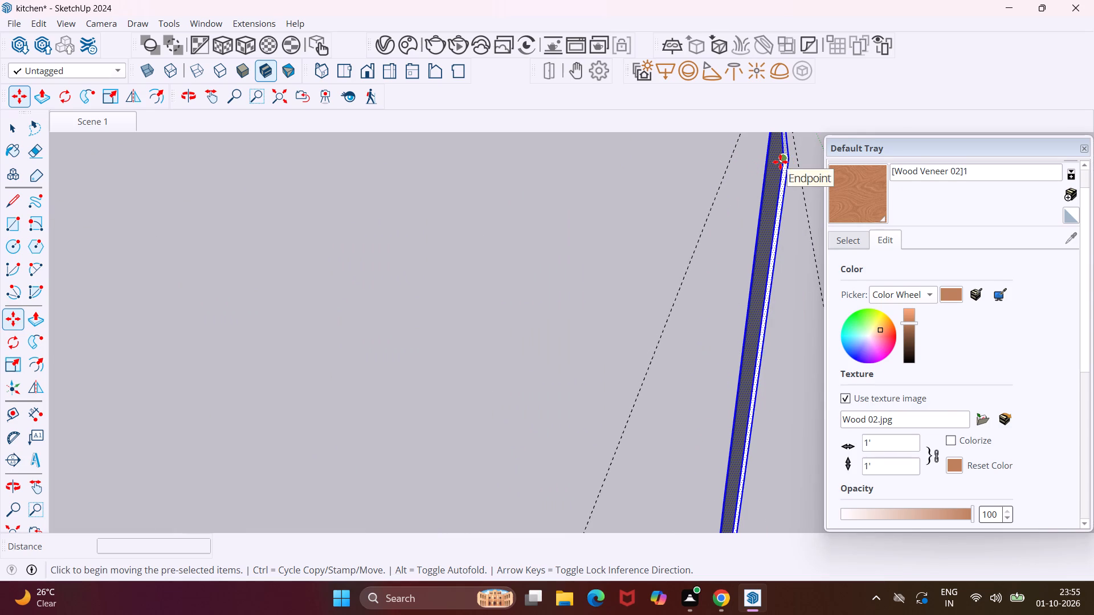
scroll(780, 162, "up", 3)
left_click(787, 160)
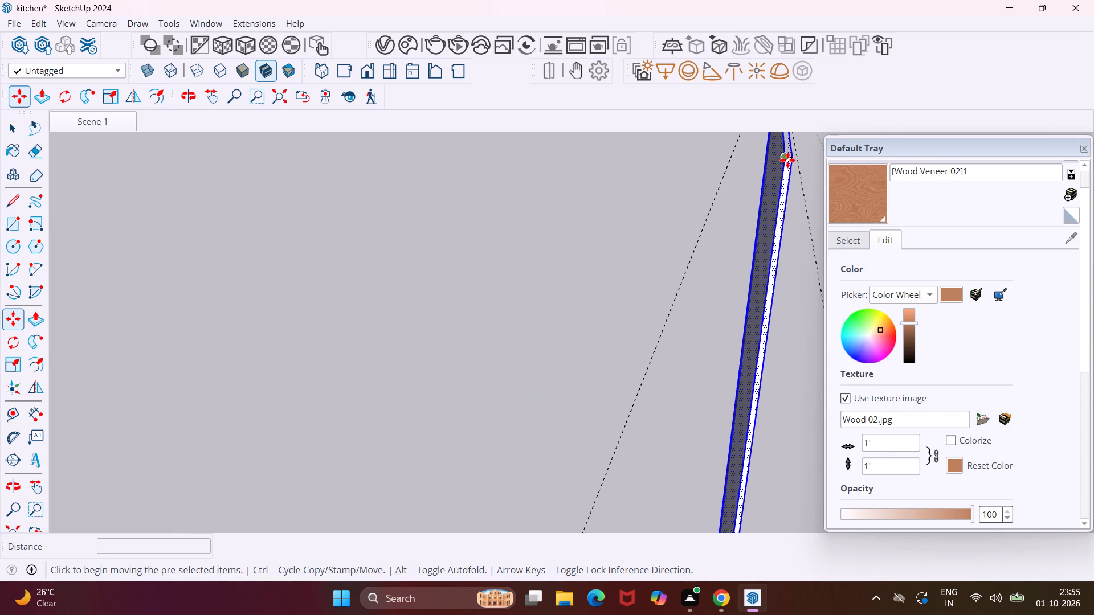
scroll(751, 157, "down", 18)
scroll(744, 157, "down", 3)
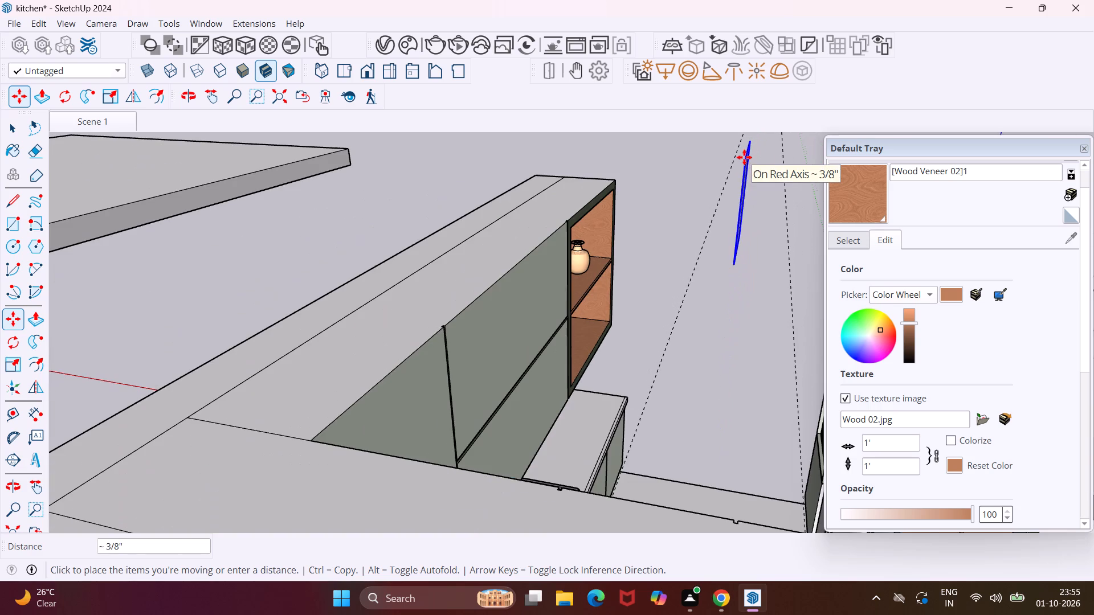
scroll(744, 157, "down", 1)
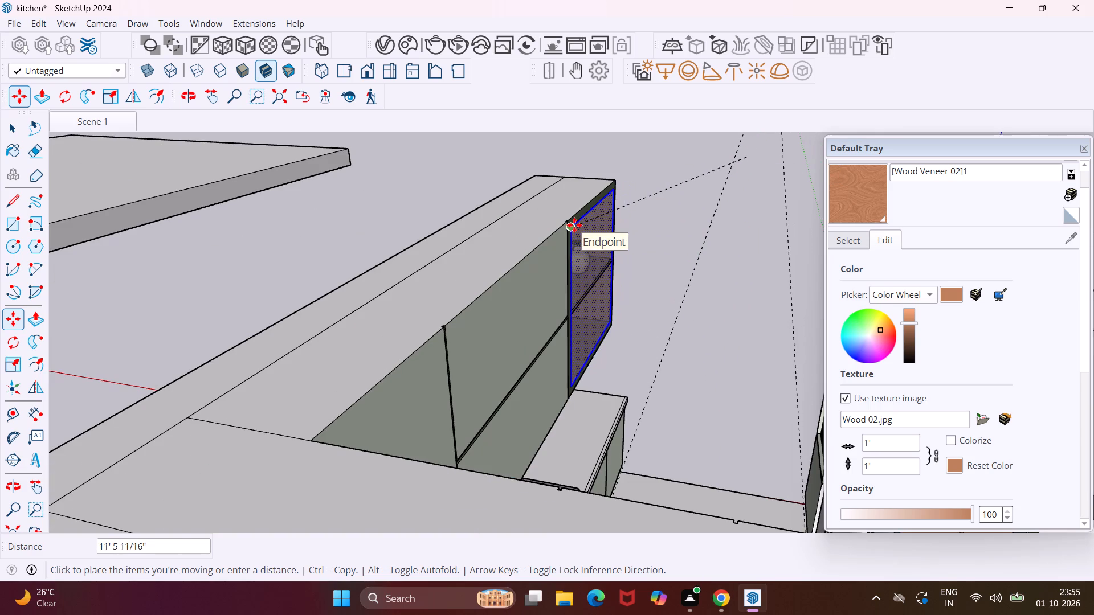
scroll(574, 225, "up", 17)
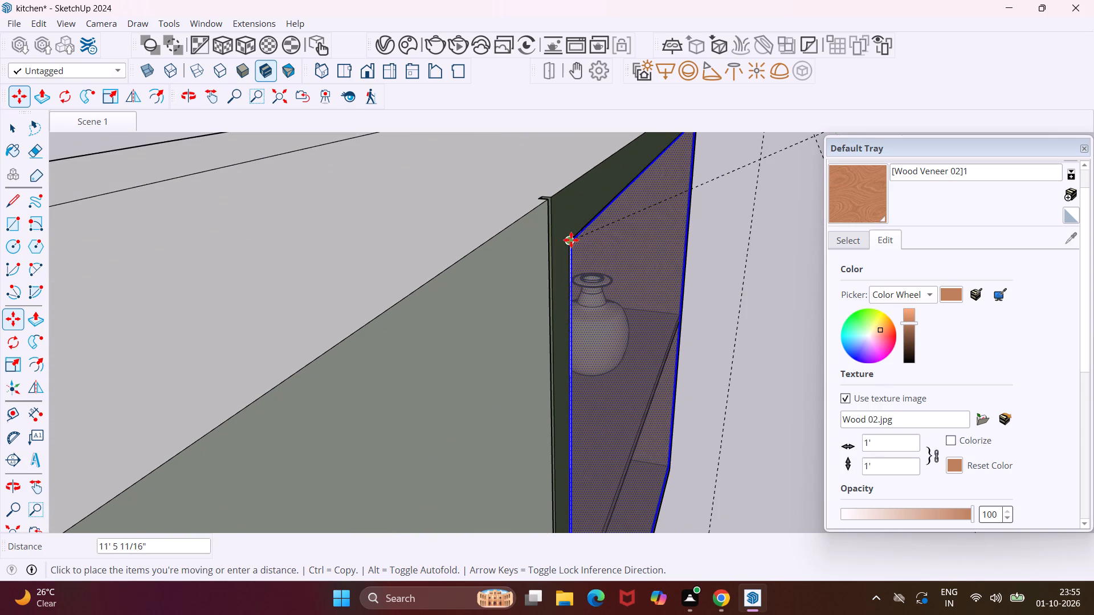
left_click(571, 240)
scroll(557, 235, "down", 4)
middle_click_drag(578, 249, 534, 247)
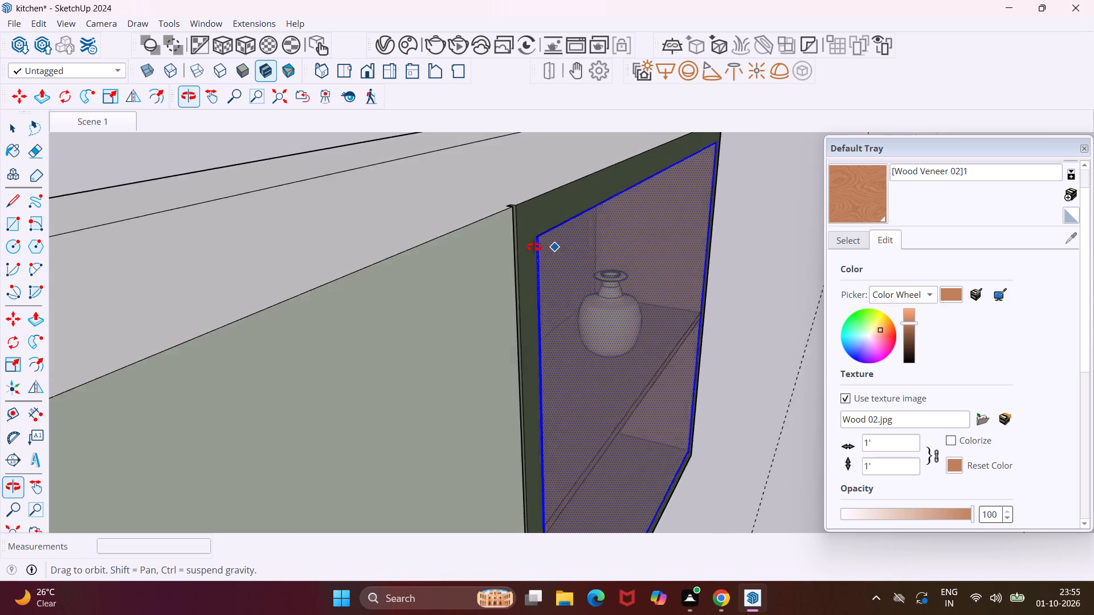
middle_click_drag(534, 247, 356, 273)
scroll(342, 269, "down", 6)
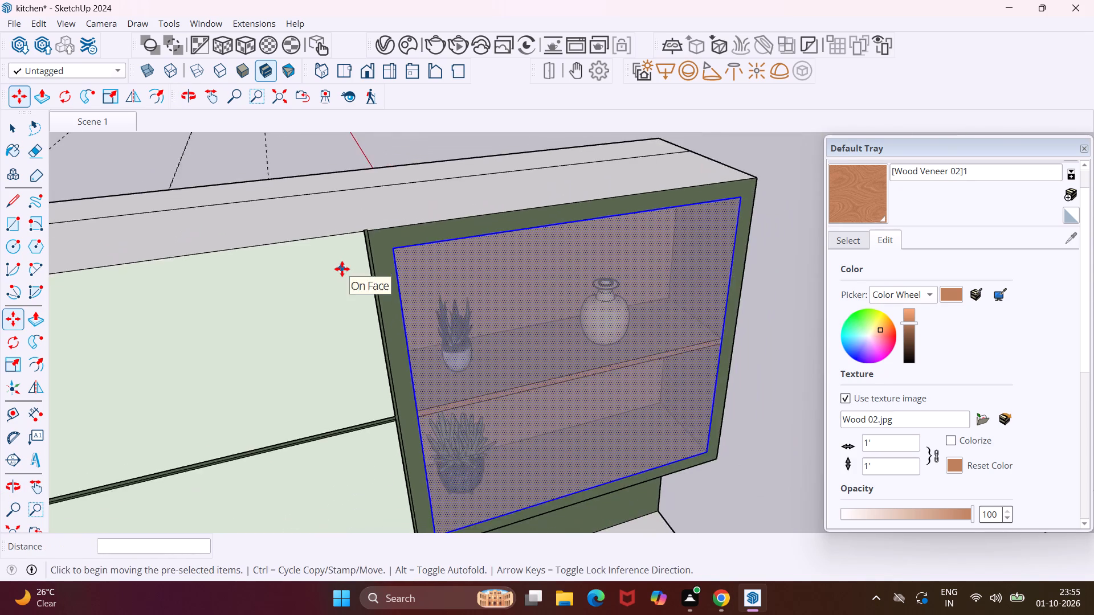
scroll(342, 269, "down", 16)
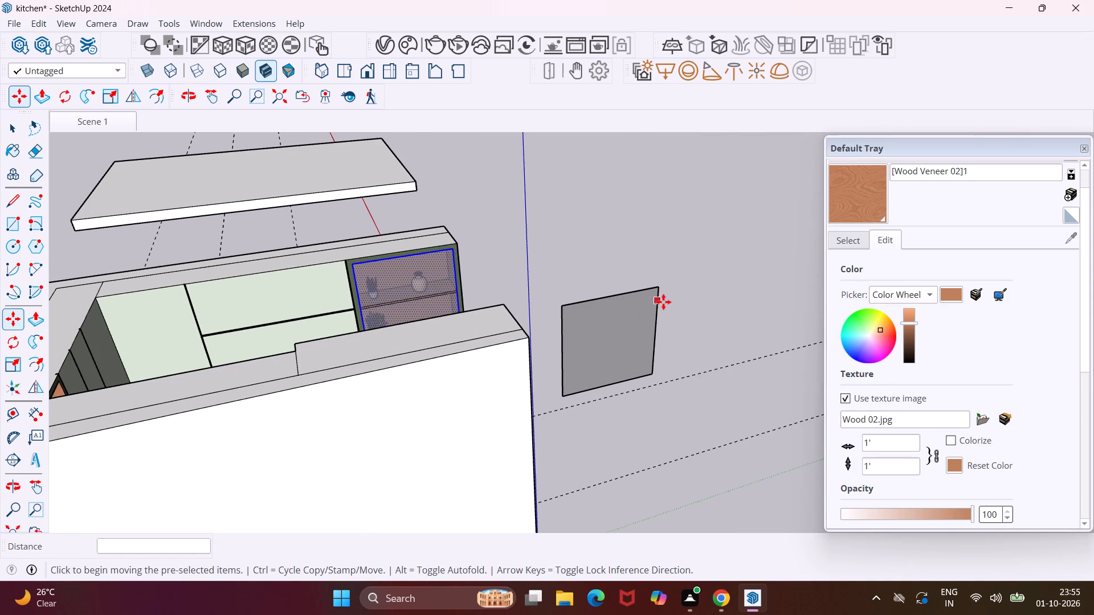
key("Escape")
key("space")
Select the remaining loose glass panel outside the kitchen together with all its edges.
middle_click_drag(658, 297, 634, 296)
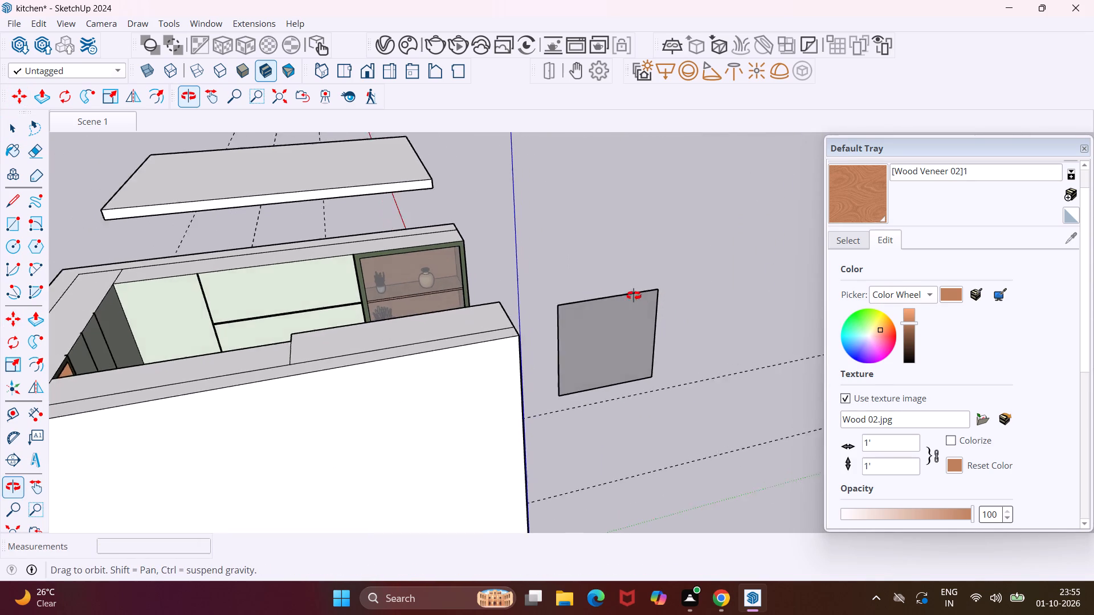
middle_click_drag(634, 296, 536, 314)
middle_click_drag(653, 318, 659, 274)
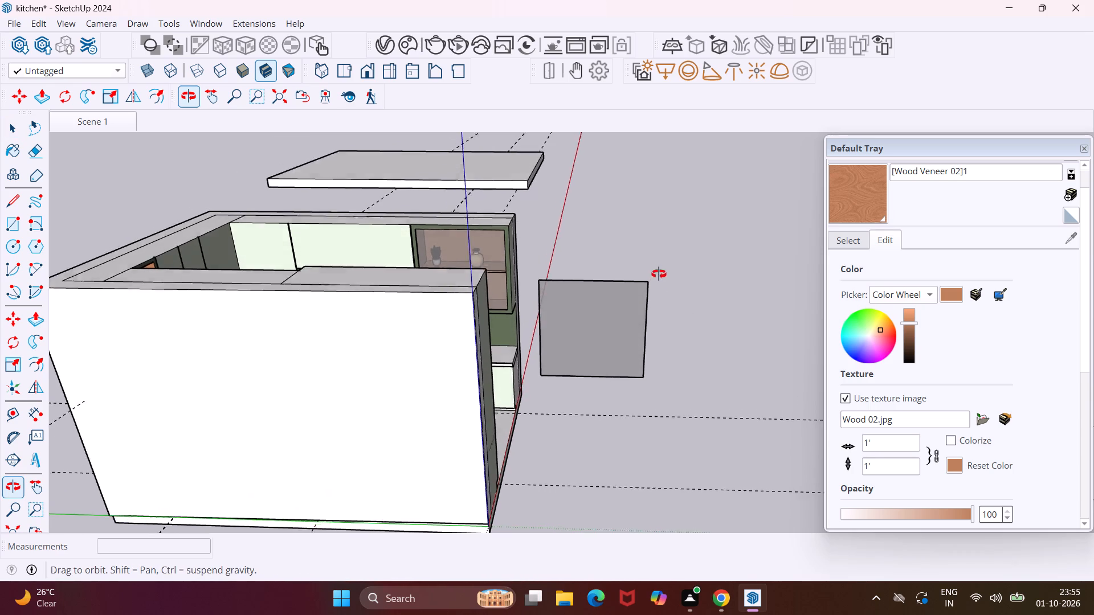
middle_click_drag(659, 274, 673, 258)
left_click_drag(692, 258, 548, 396)
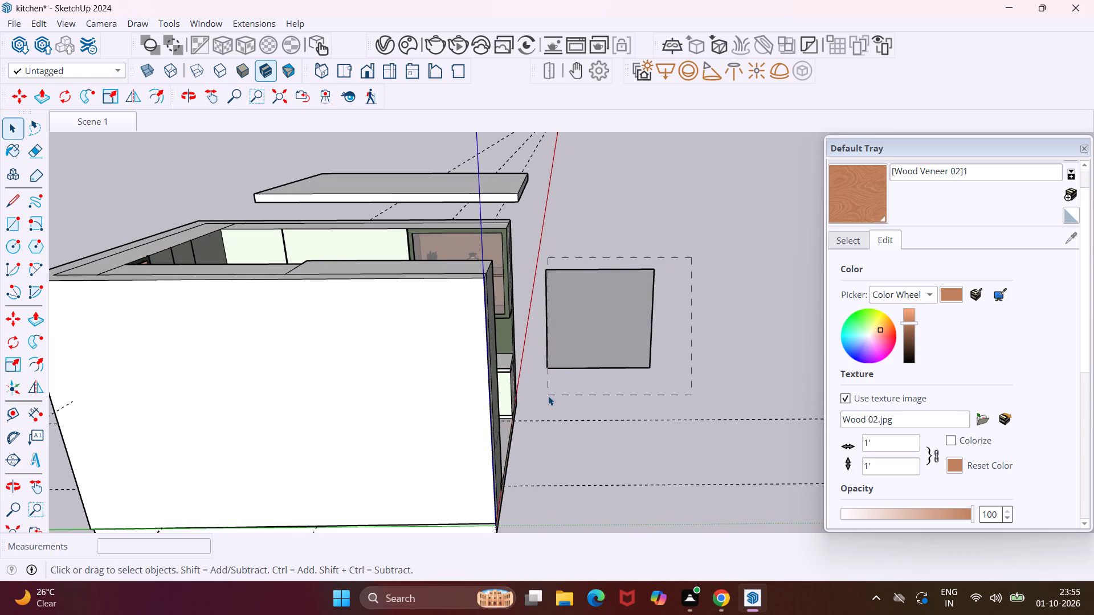
left_click_drag(548, 396, 544, 398)
middle_click_drag(703, 272, 640, 294)
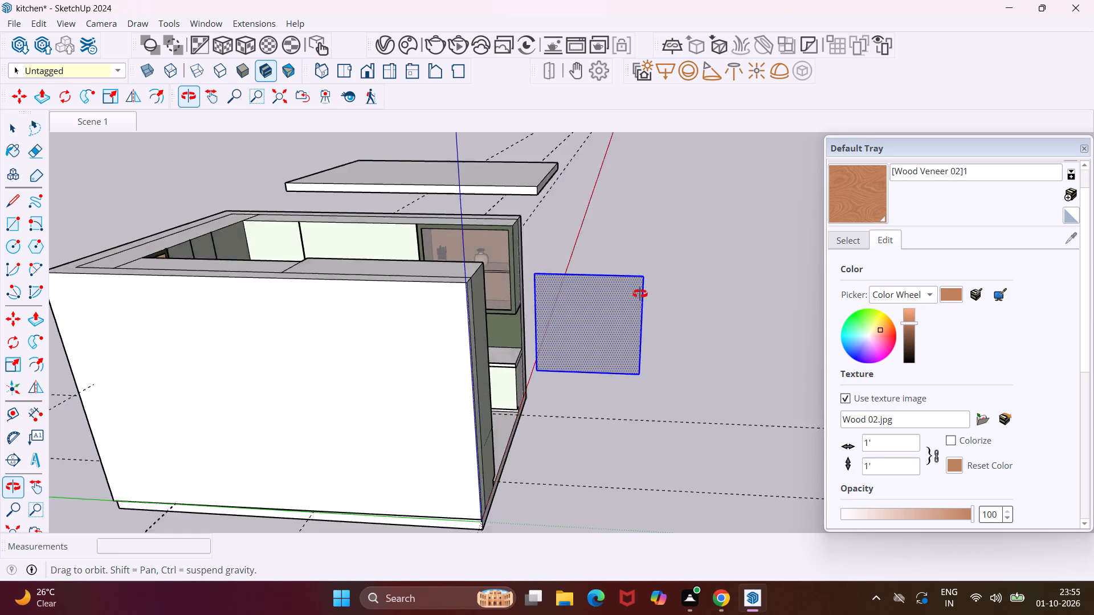
middle_click_drag(640, 294, 260, 381)
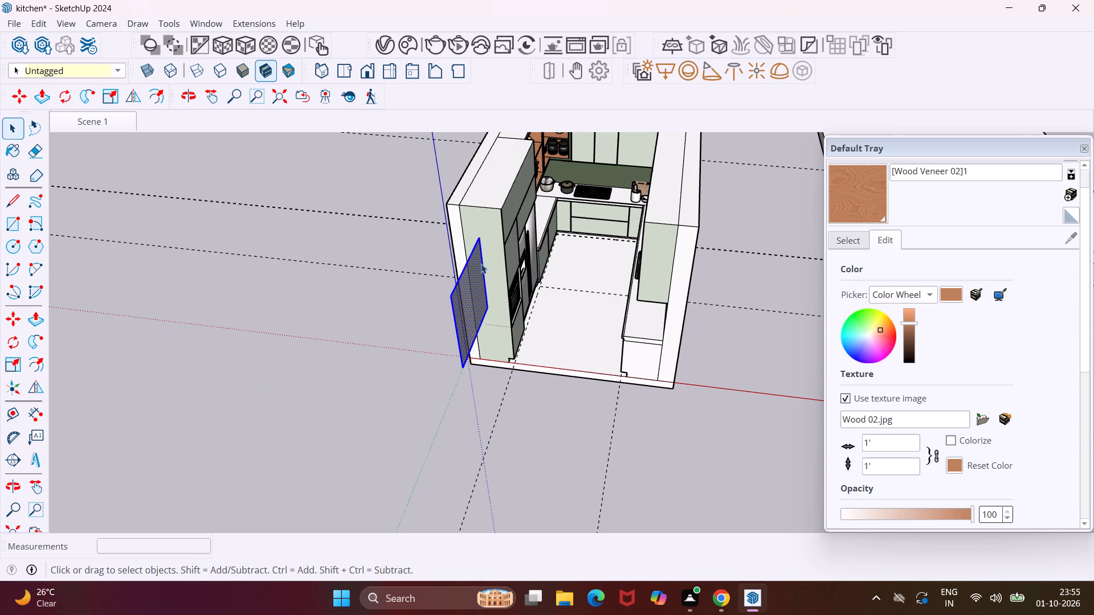
middle_click_drag(483, 256, 365, 256)
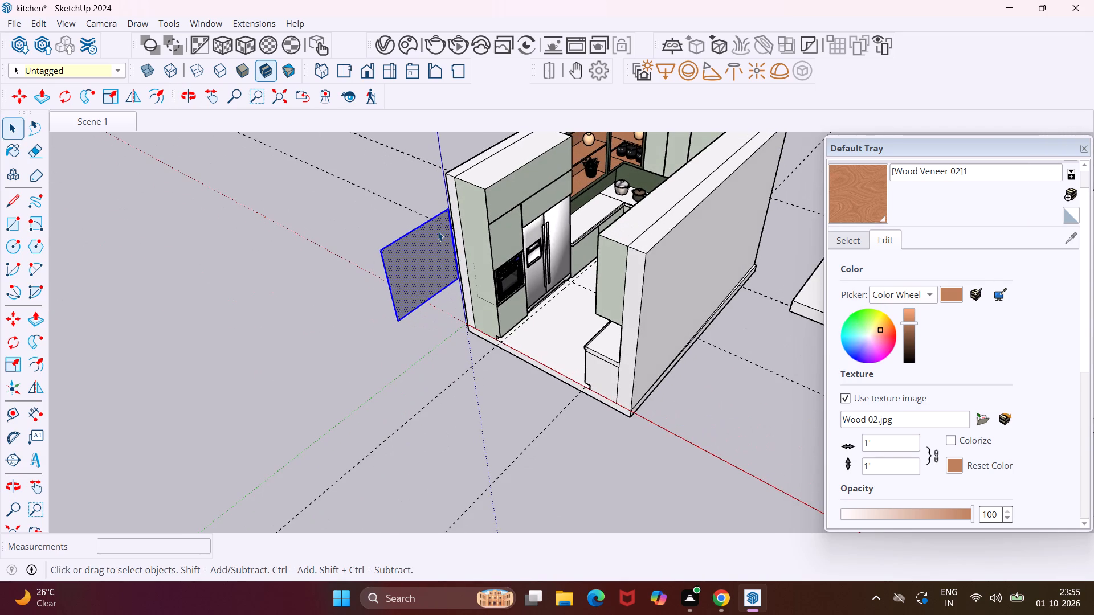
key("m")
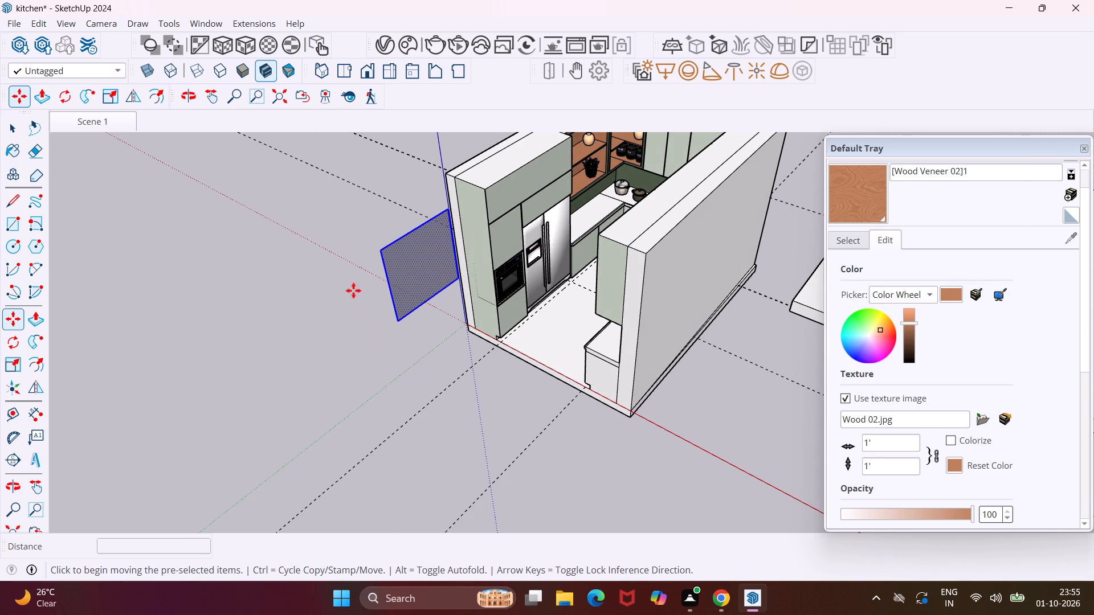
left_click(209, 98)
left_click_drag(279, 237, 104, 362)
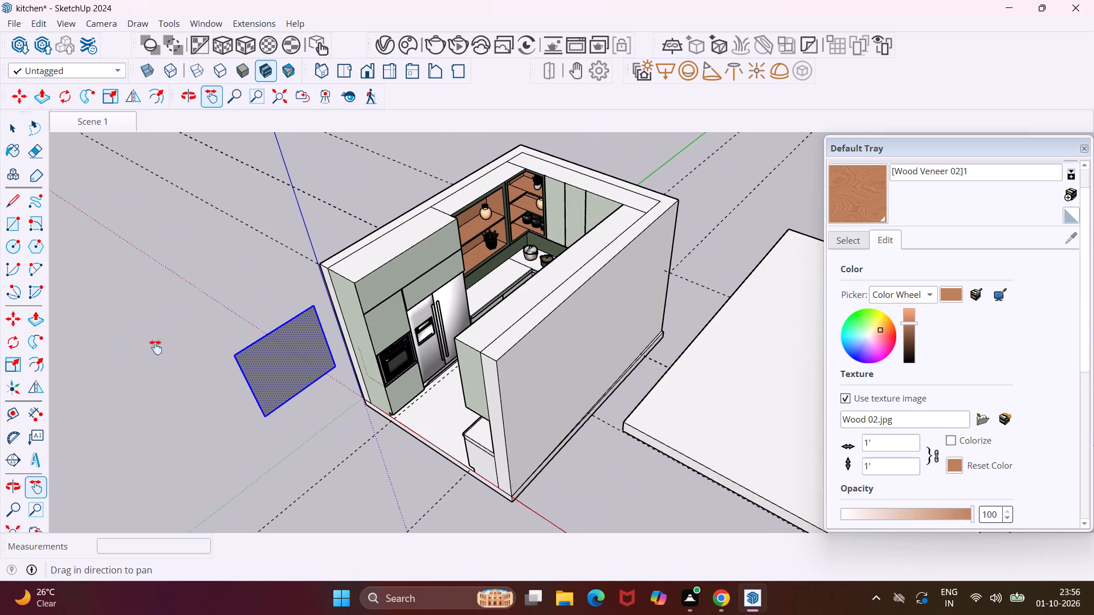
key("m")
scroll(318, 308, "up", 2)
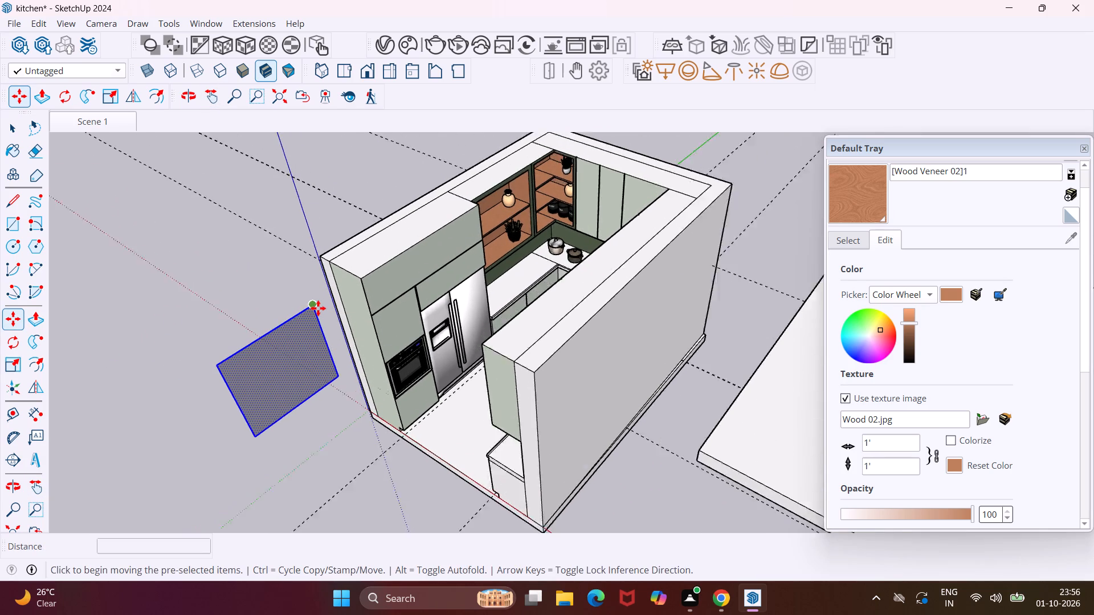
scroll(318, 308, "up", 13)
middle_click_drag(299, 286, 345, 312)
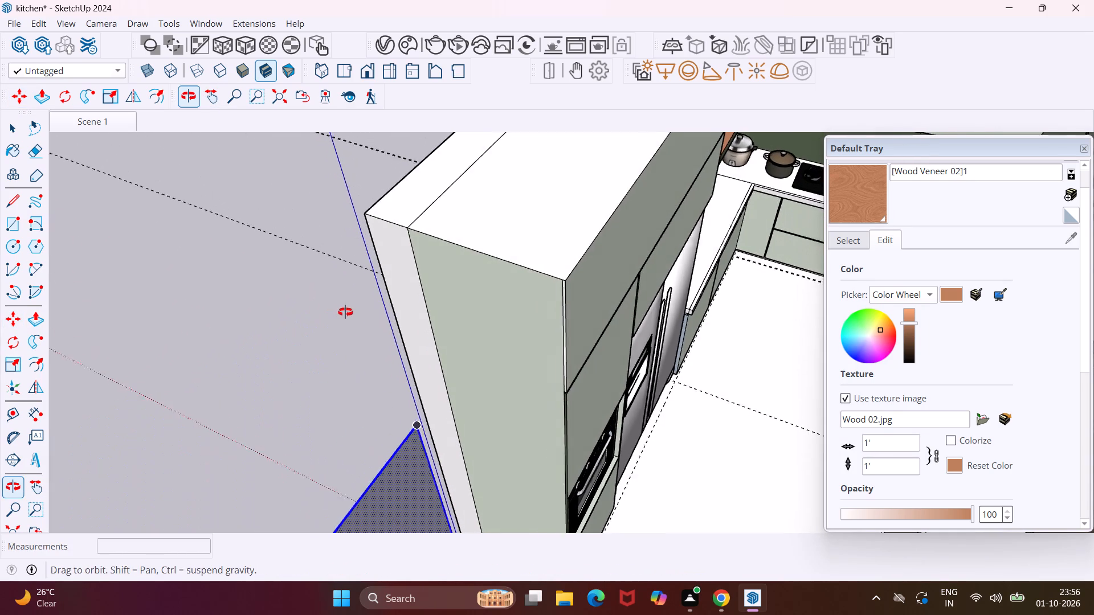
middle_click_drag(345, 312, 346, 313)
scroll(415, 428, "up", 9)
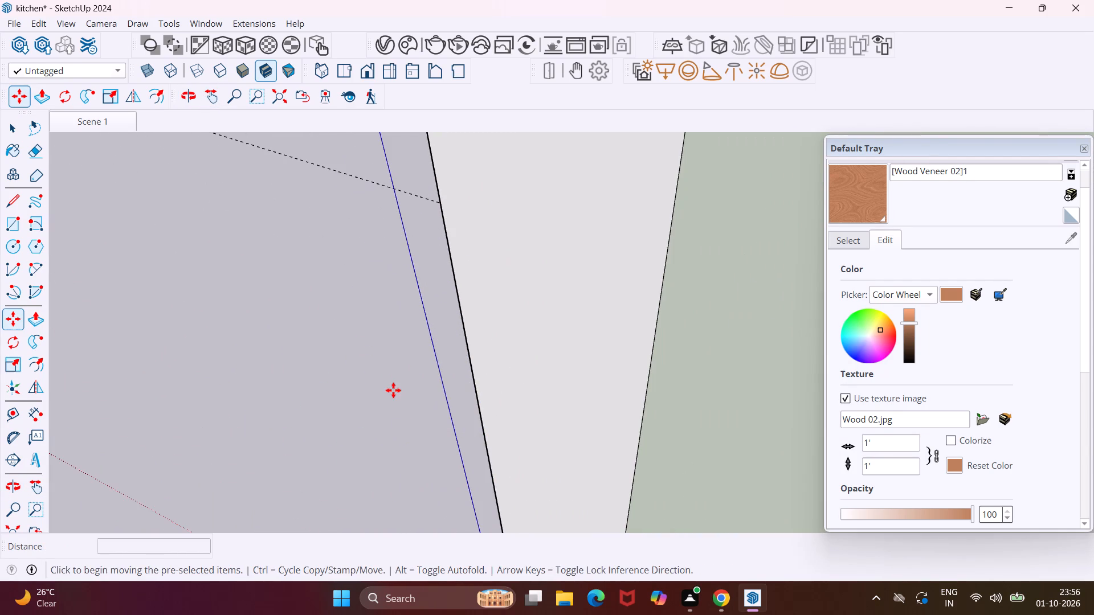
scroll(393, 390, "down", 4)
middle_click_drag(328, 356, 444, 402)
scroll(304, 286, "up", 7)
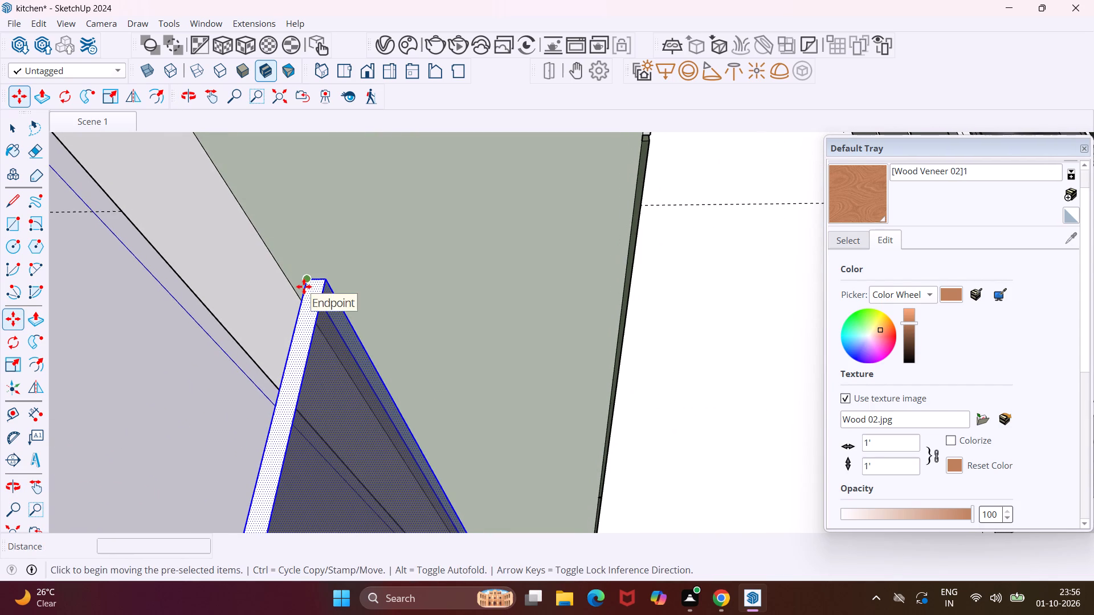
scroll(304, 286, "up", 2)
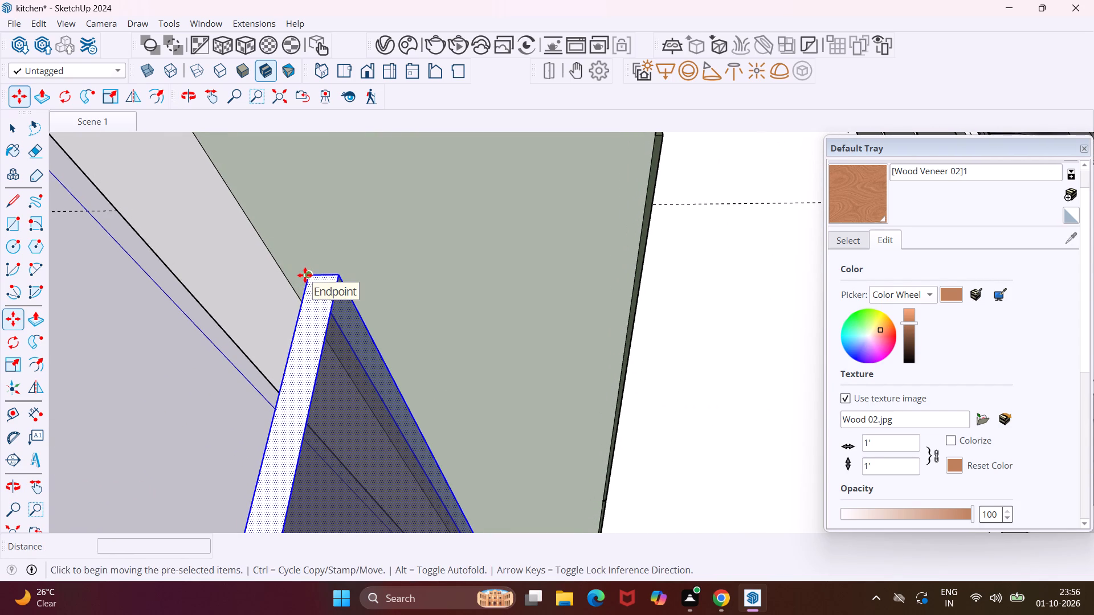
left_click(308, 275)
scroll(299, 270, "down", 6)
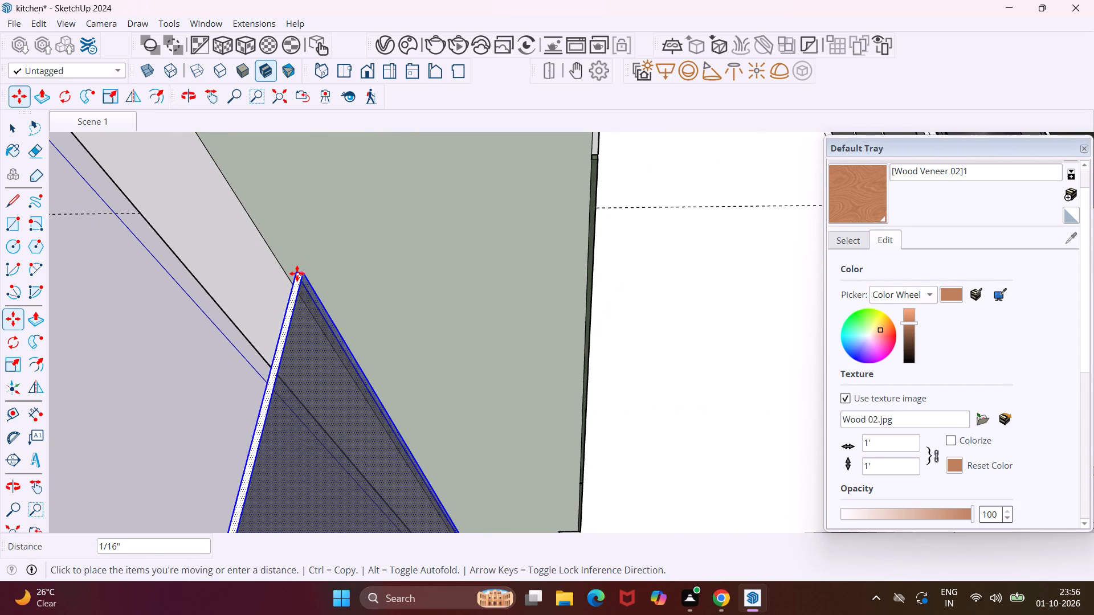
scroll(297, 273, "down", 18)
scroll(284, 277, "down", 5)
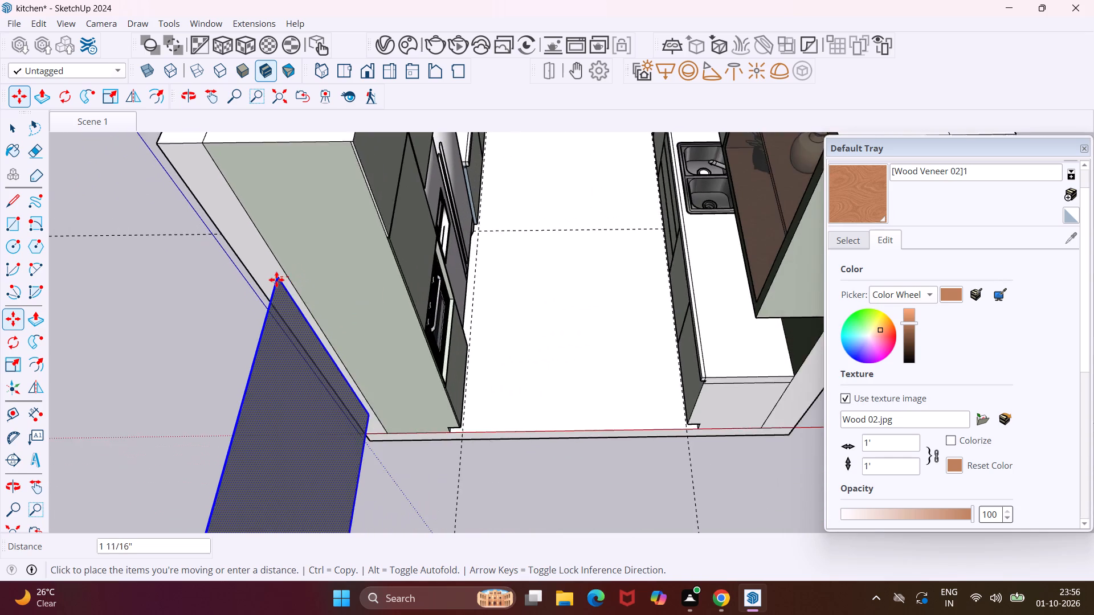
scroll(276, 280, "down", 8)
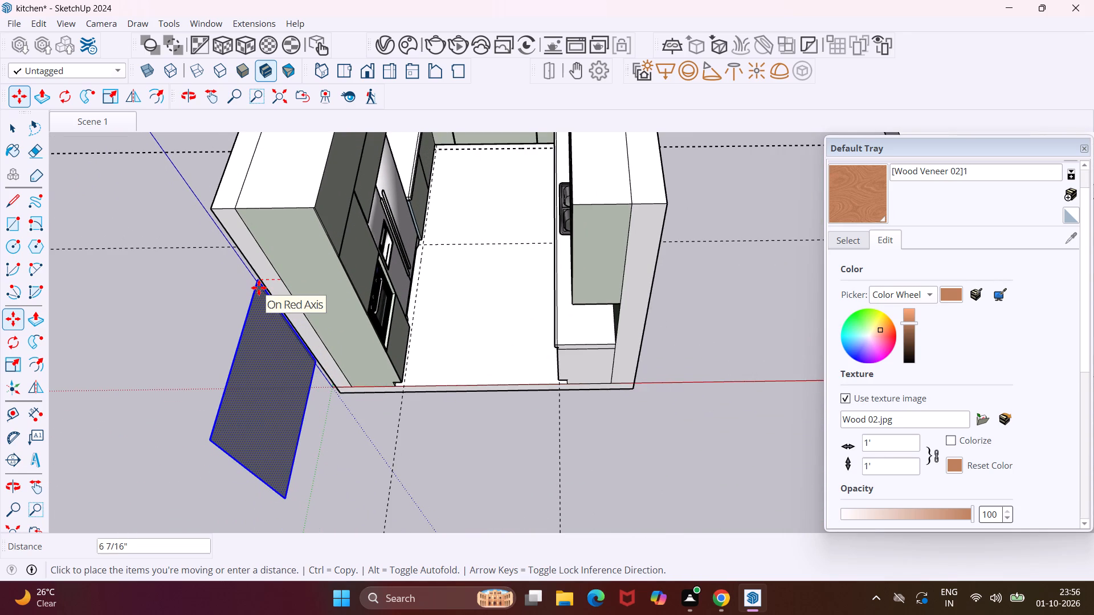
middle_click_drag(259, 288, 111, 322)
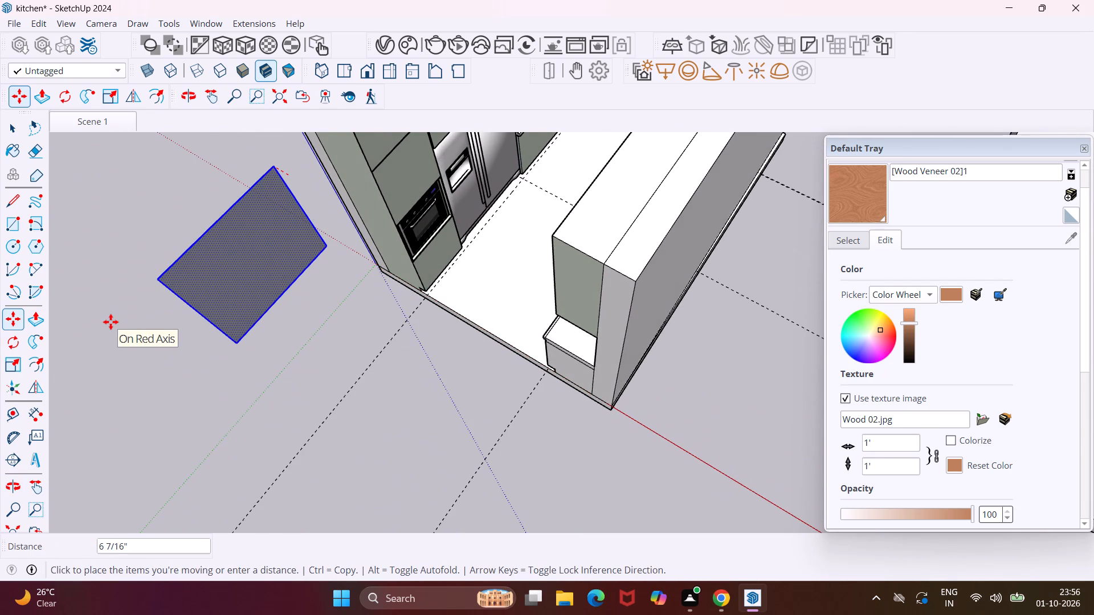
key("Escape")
Make a group from the selected loose glass panel and its edges.
right_click(222, 280)
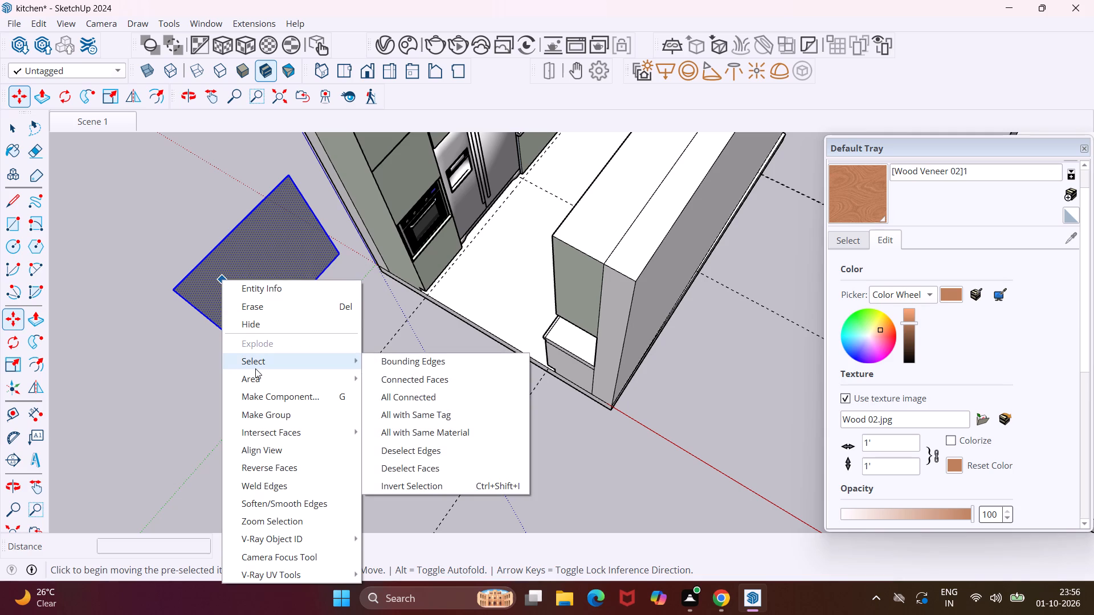
left_click(265, 415)
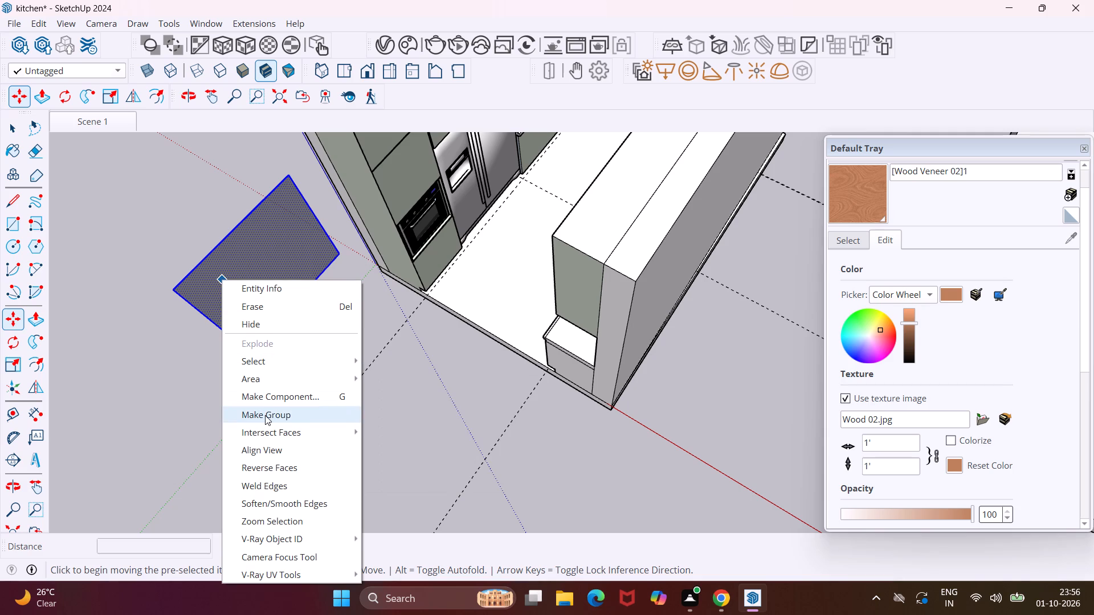
Move the grouped glass panel from outside the kitchen about 13' 4" along the green axis into the plant-and-vase shelf's front opening.
middle_click_drag(319, 256, 193, 272)
scroll(248, 255, "down", 3)
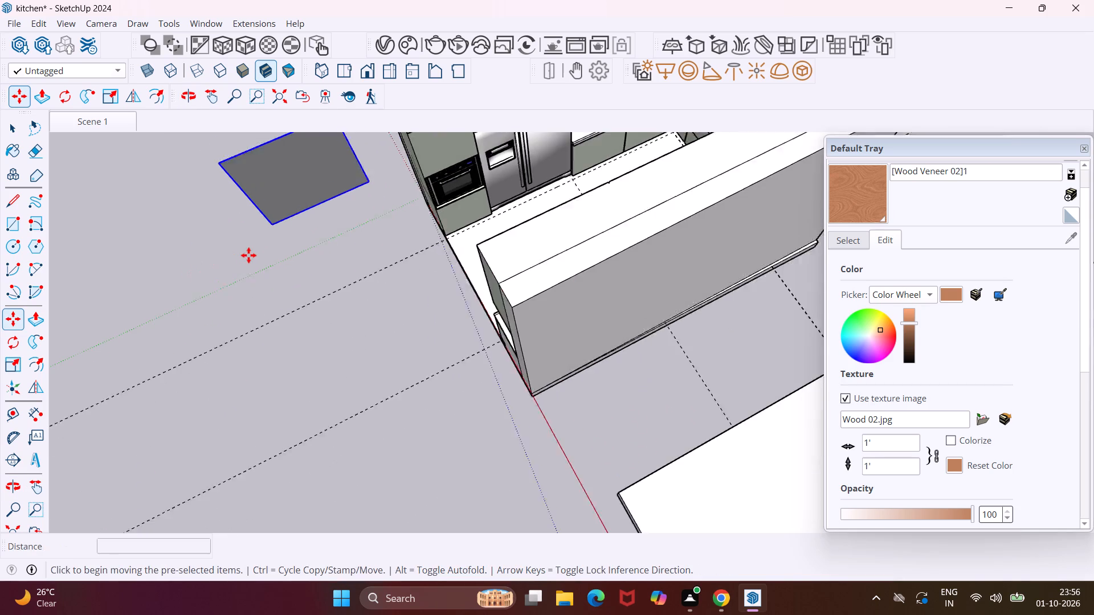
scroll(248, 255, "down", 7)
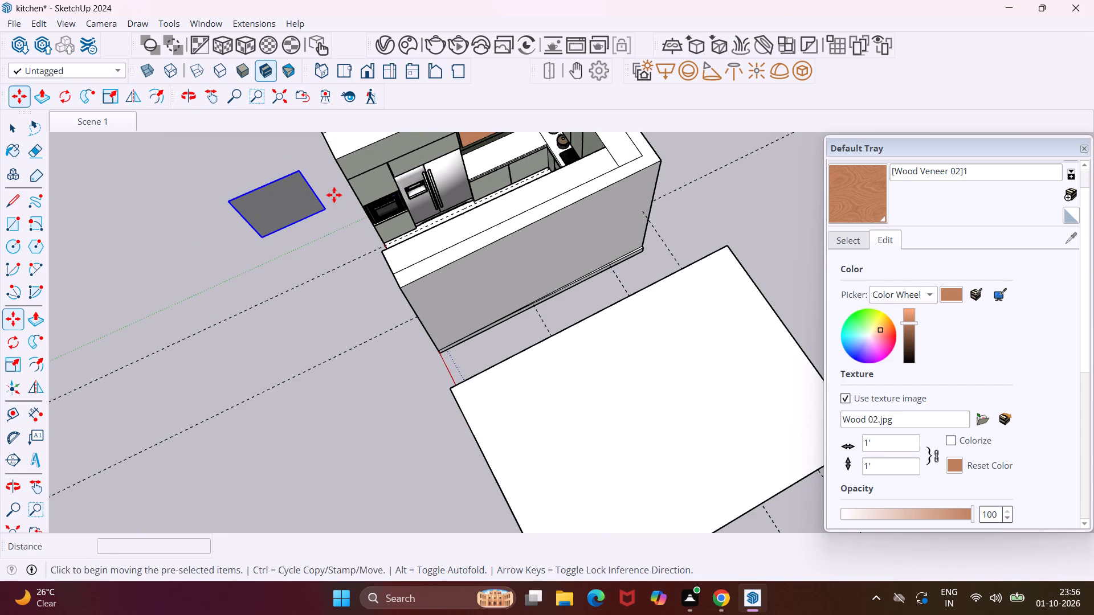
middle_click_drag(334, 194, 335, 95)
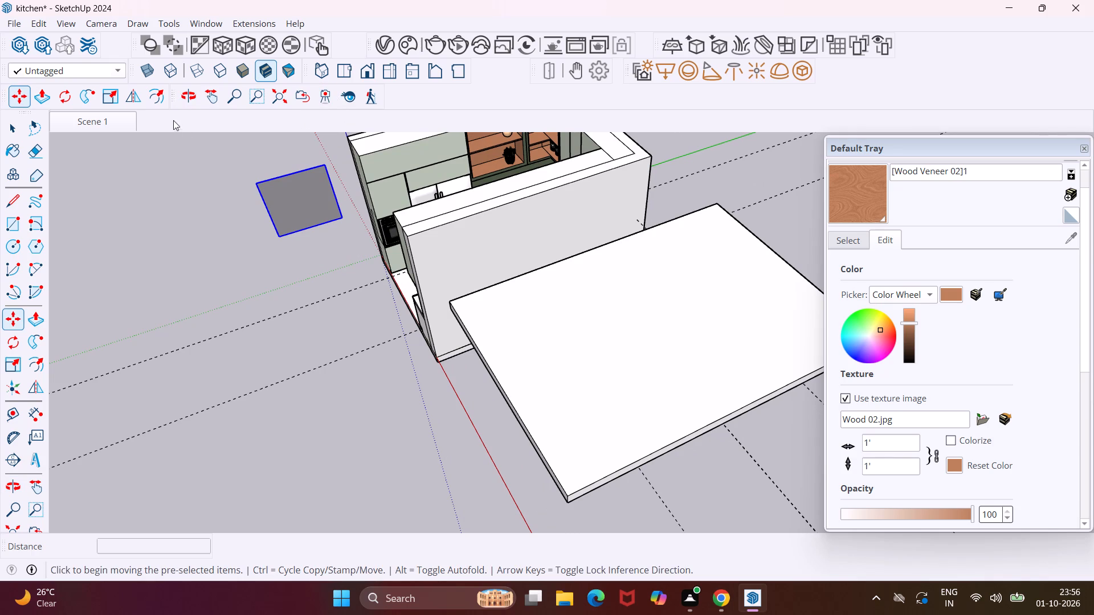
left_click(220, 95)
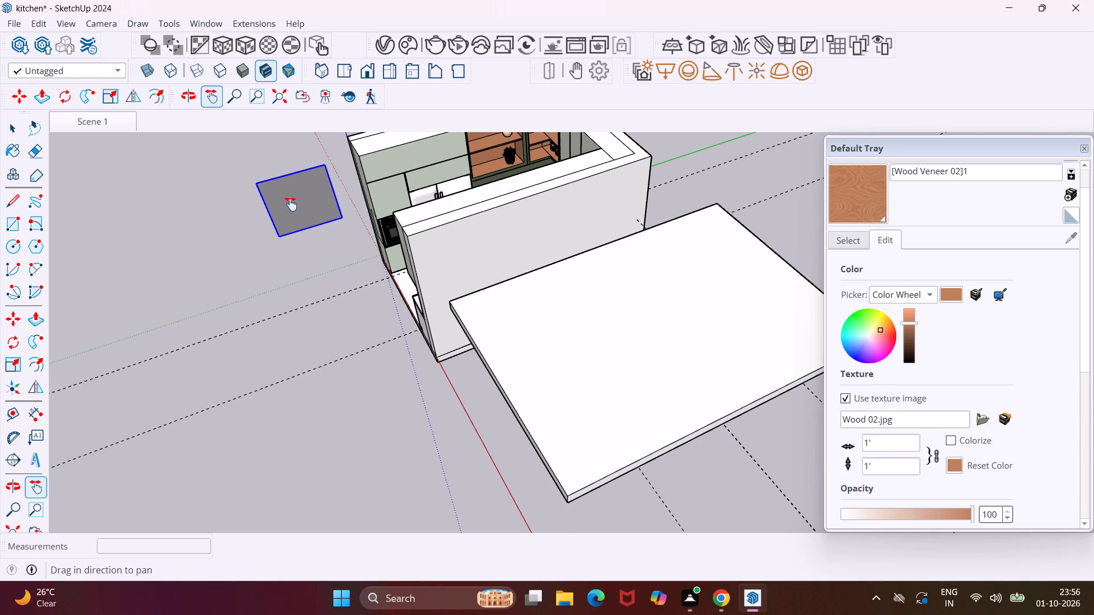
left_click_drag(349, 211, 225, 378)
key("Escape")
key("space")
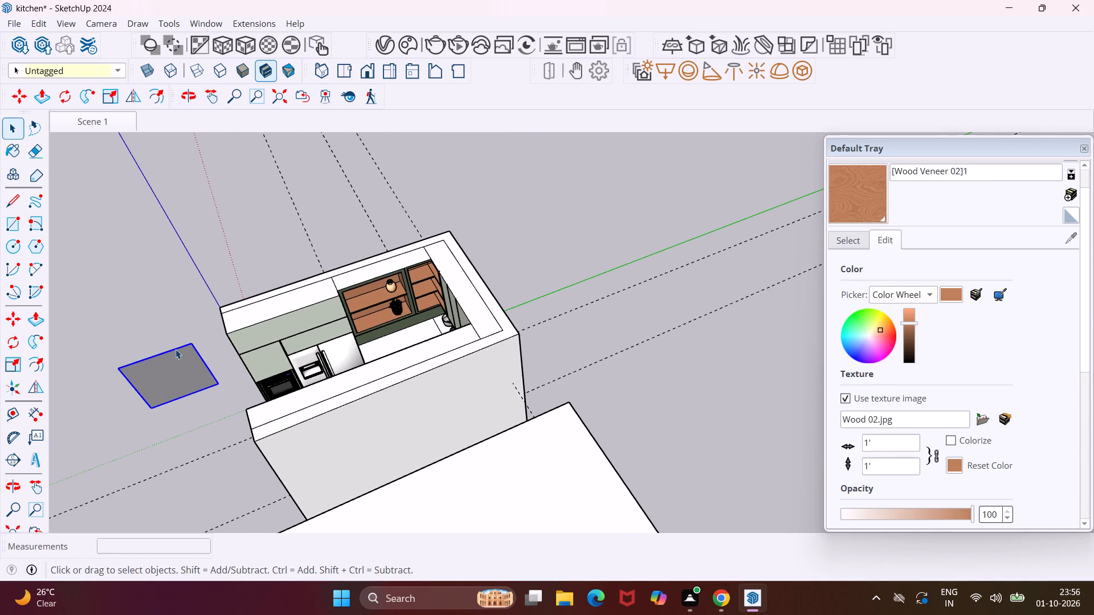
scroll(177, 348, "up", 16)
scroll(178, 348, "up", 14)
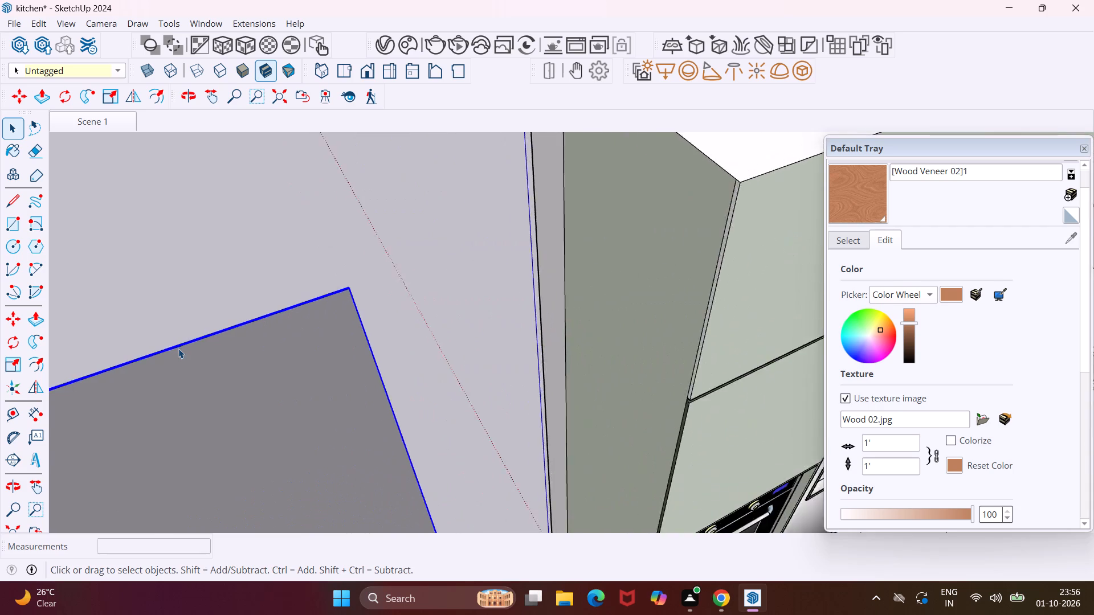
scroll(178, 348, "up", 4)
key("m")
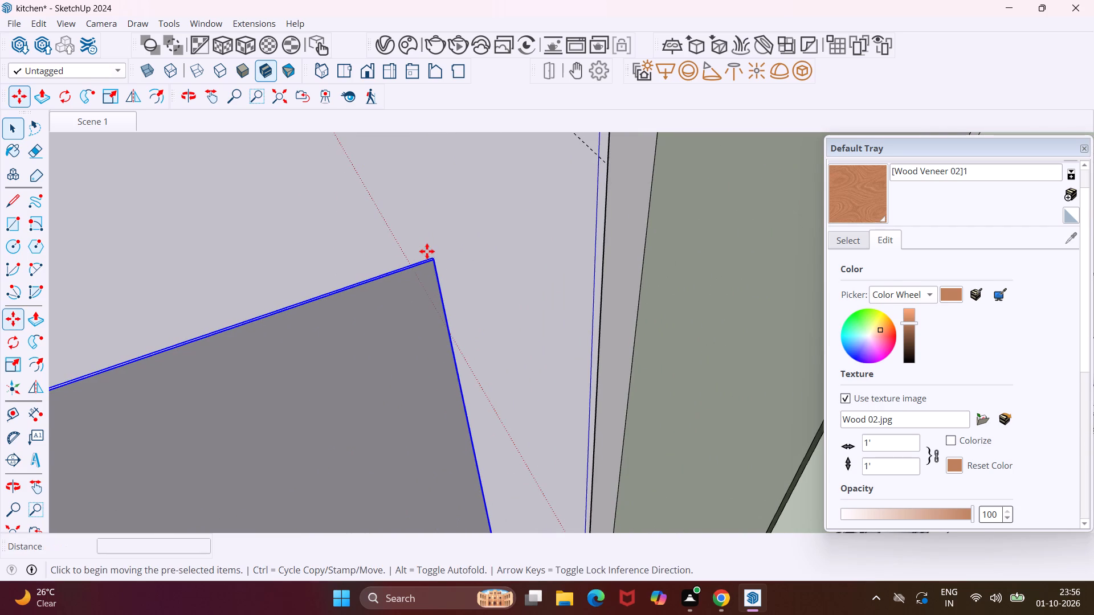
scroll(427, 256, "up", 7)
scroll(417, 256, "down", 6)
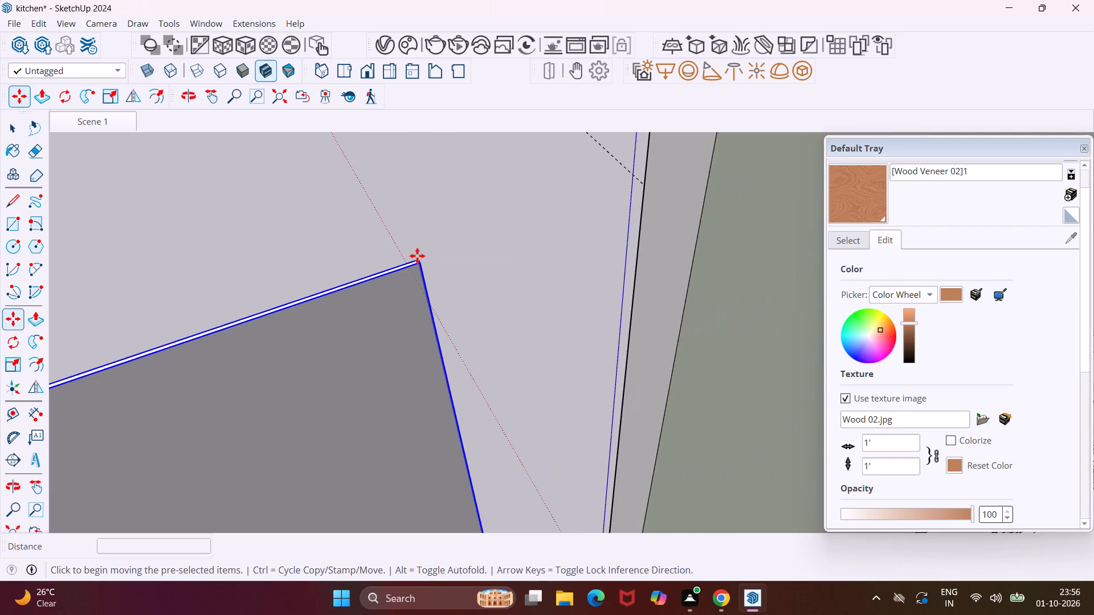
scroll(418, 252, "up", 5)
scroll(418, 251, "down", 4)
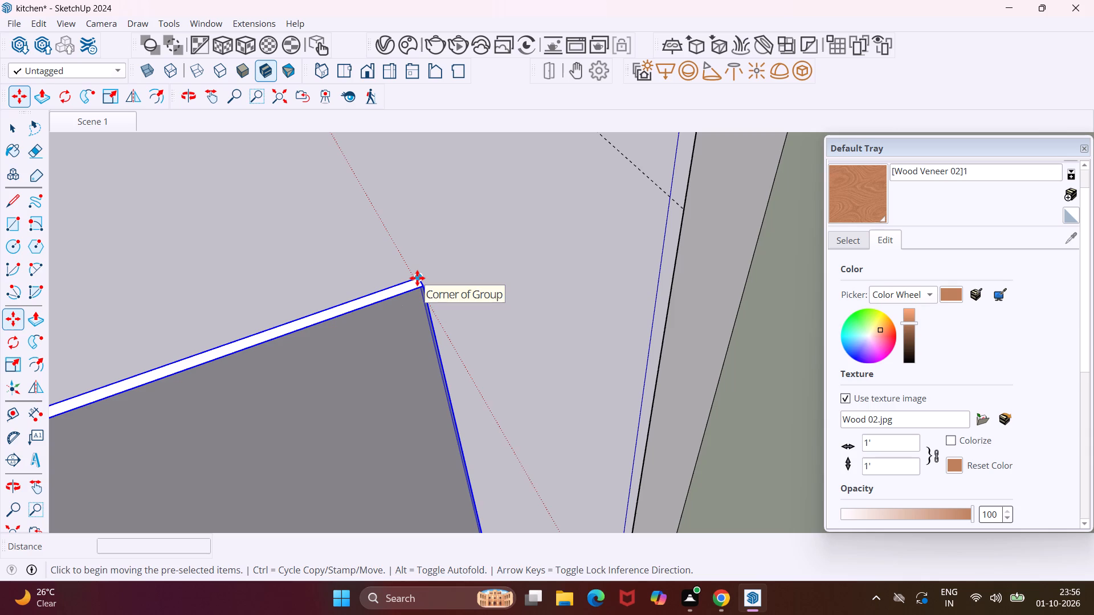
left_click(417, 278)
scroll(414, 276, "down", 15)
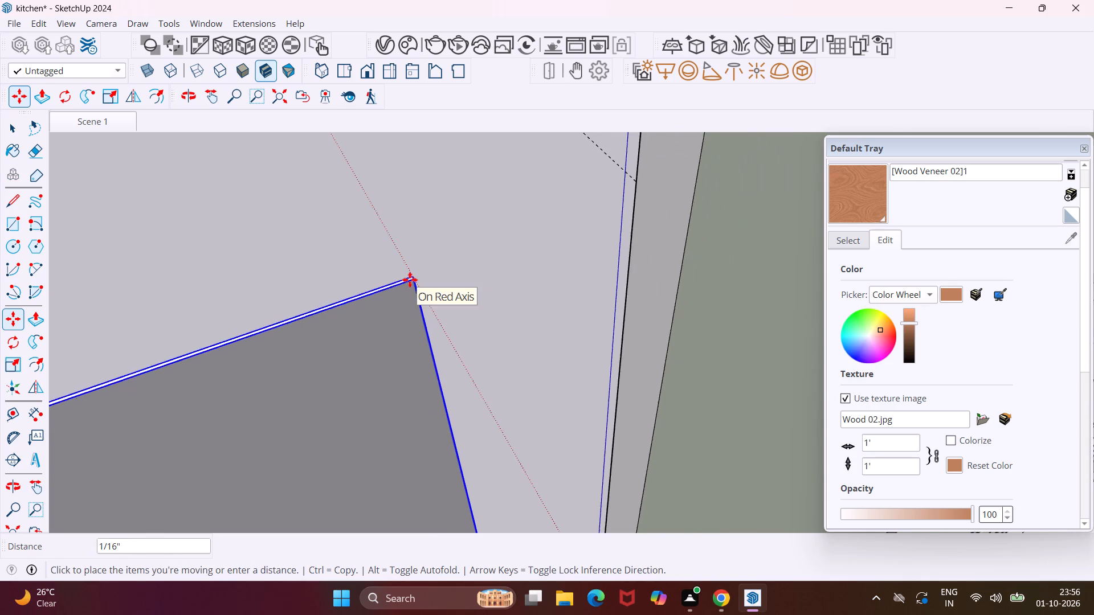
scroll(410, 280, "down", 14)
scroll(405, 282, "down", 9)
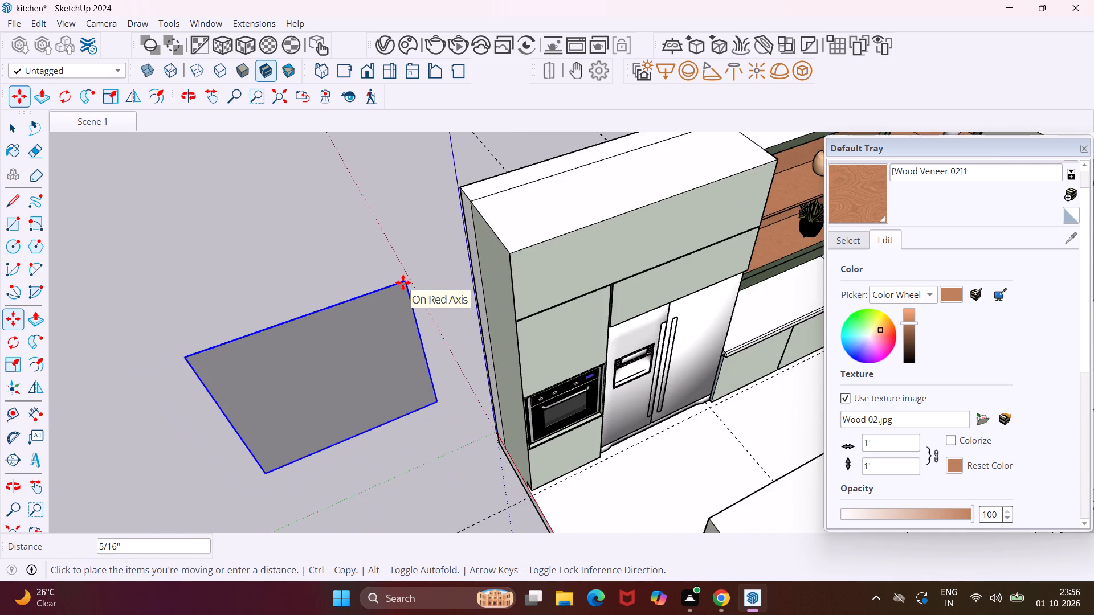
scroll(403, 282, "down", 11)
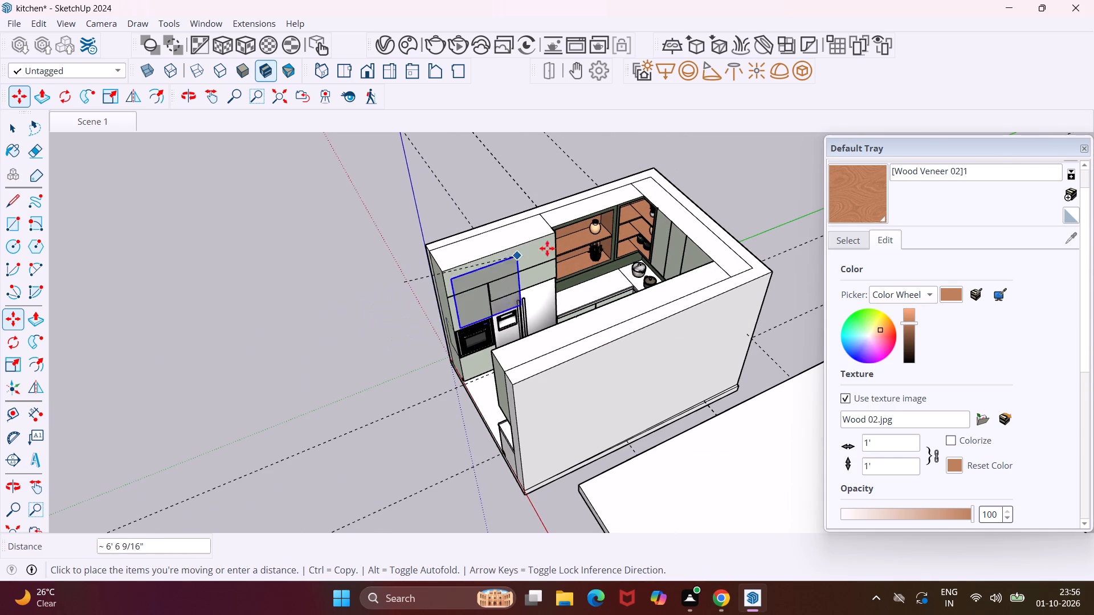
scroll(615, 211, "up", 4)
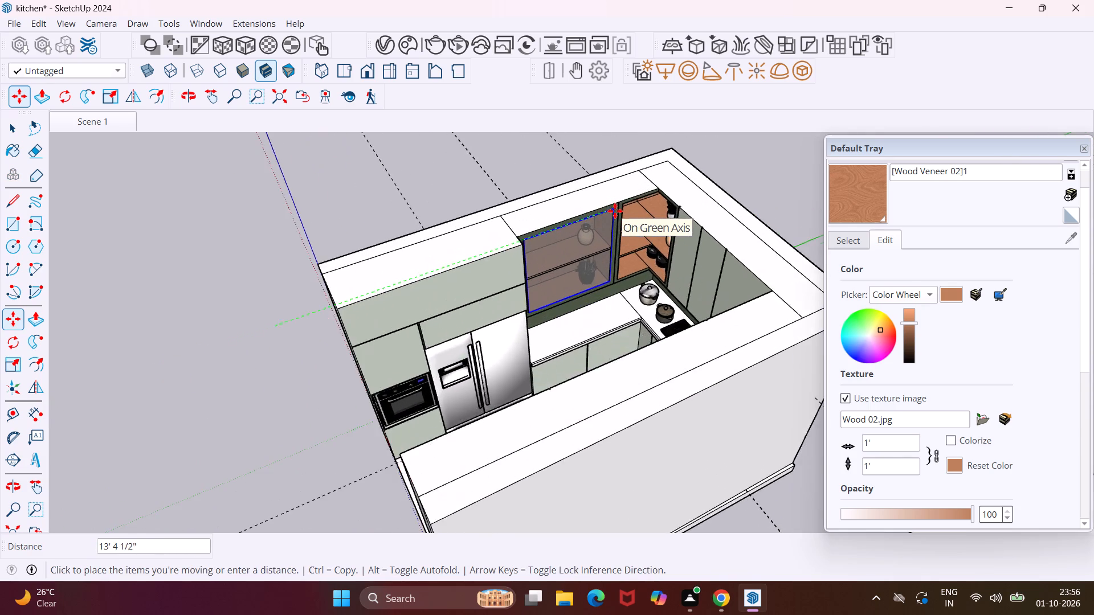
scroll(615, 211, "up", 14)
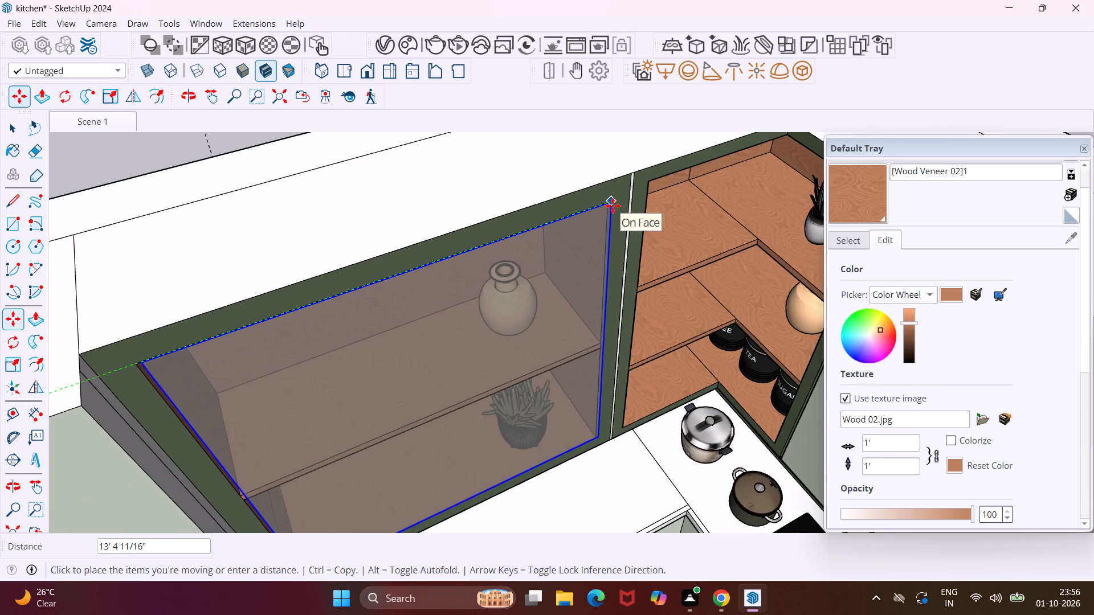
scroll(609, 204, "up", 12)
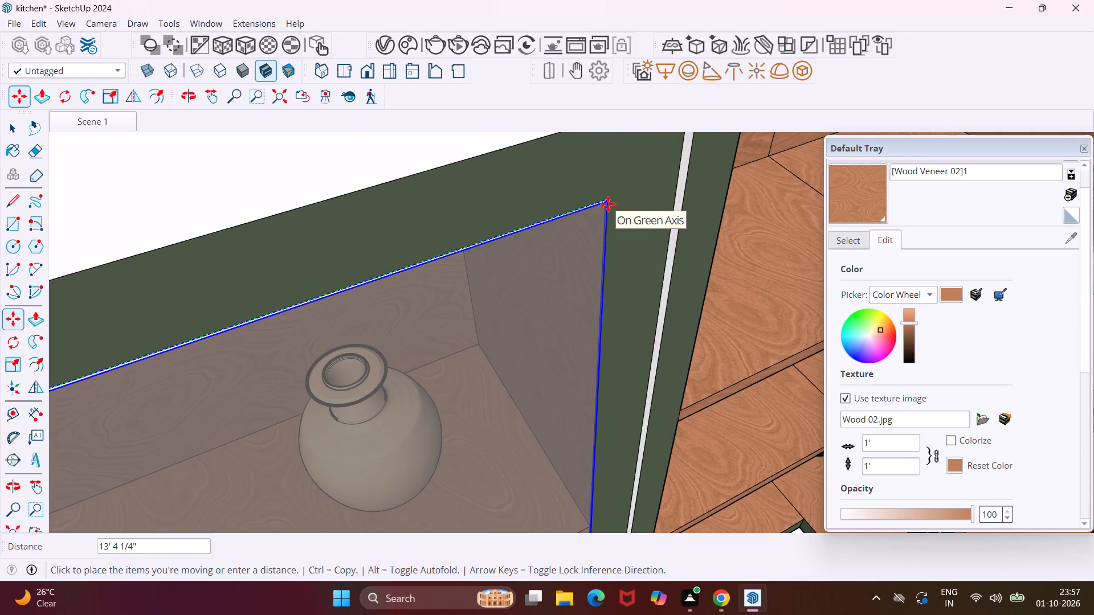
scroll(607, 204, "up", 4)
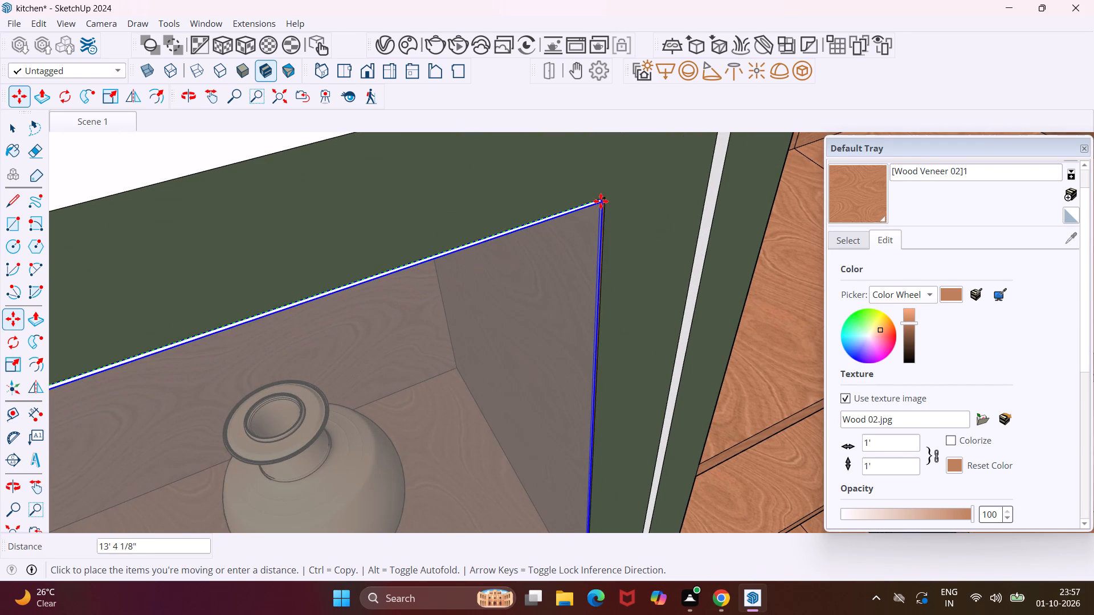
left_click(605, 200)
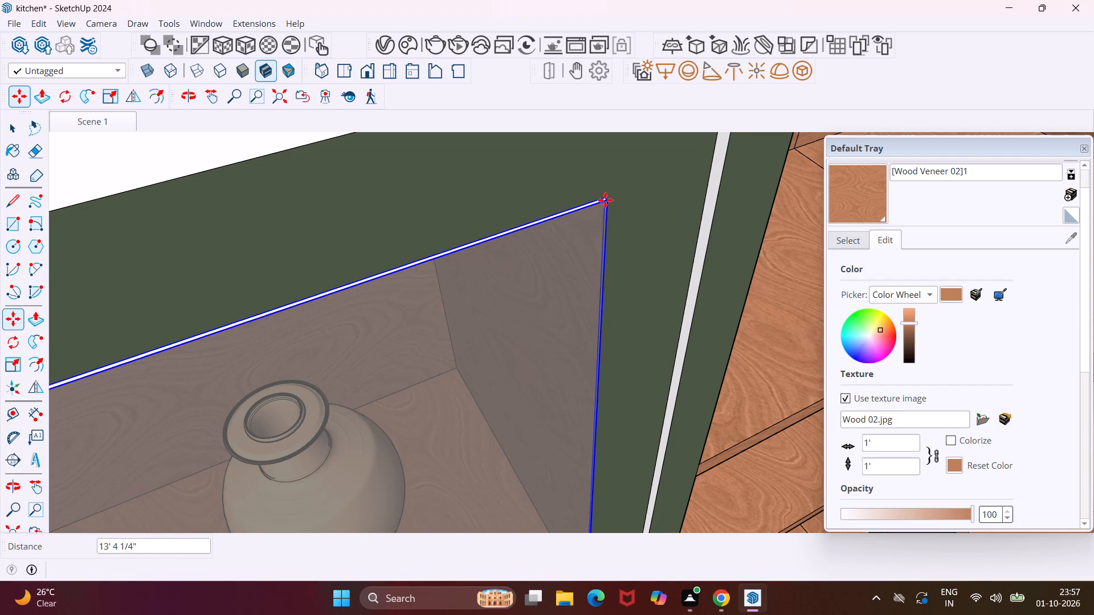
Copy the glass panel by its top corner from the plant-and-vase shelf to the adjoining corner shelf's top inner corner, about 2' 2" away.
scroll(605, 199, "up", 1)
middle_click_drag(553, 205, 424, 218)
scroll(418, 216, "down", 13)
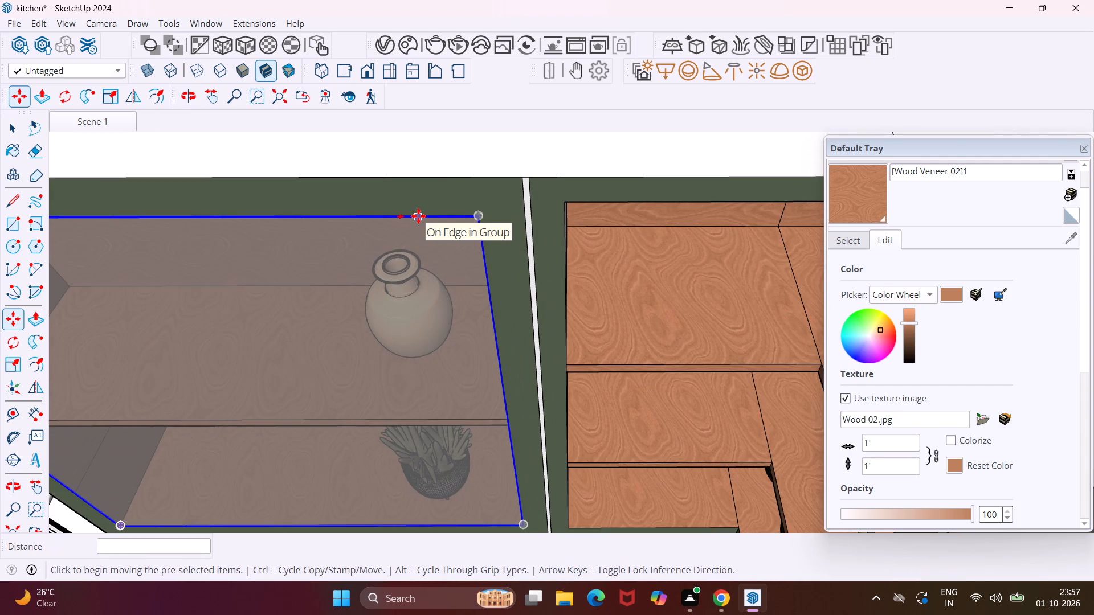
scroll(481, 214, "up", 6)
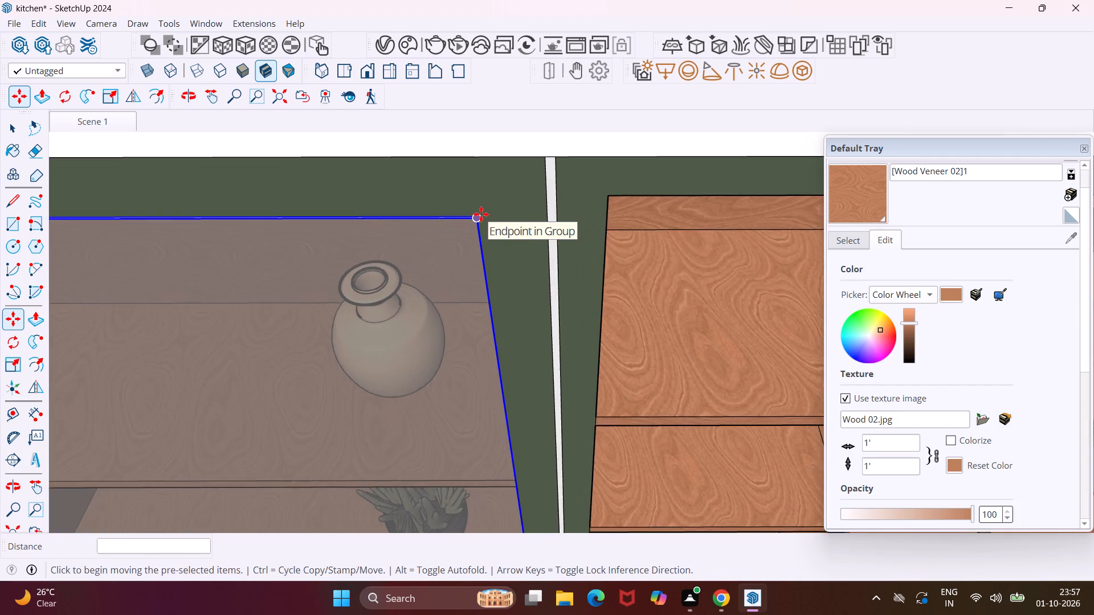
scroll(481, 214, "up", 19)
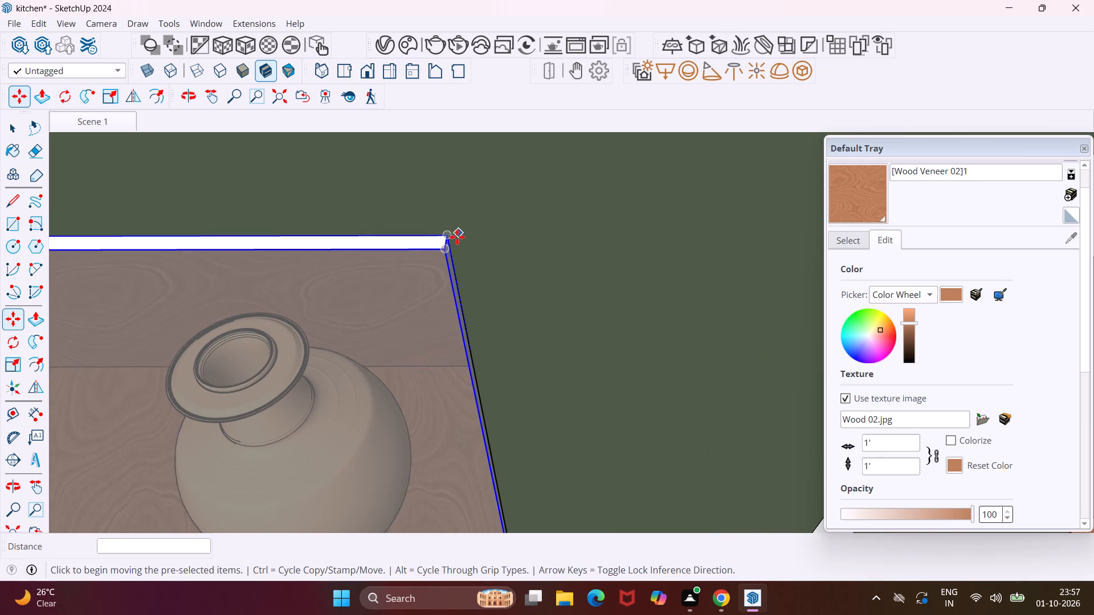
left_click(447, 235)
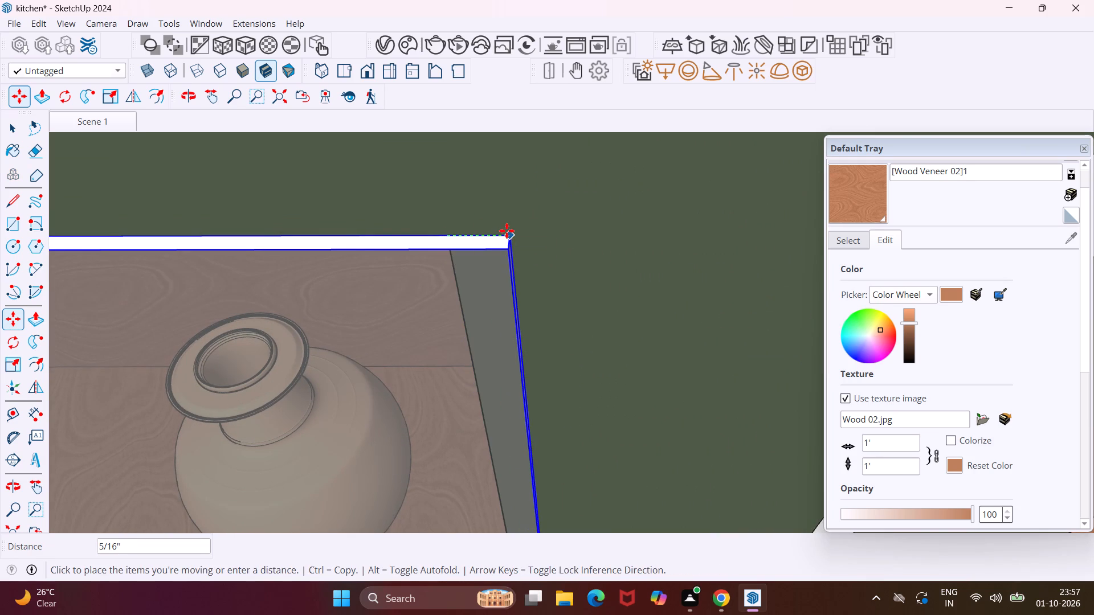
scroll(506, 230, "down", 11)
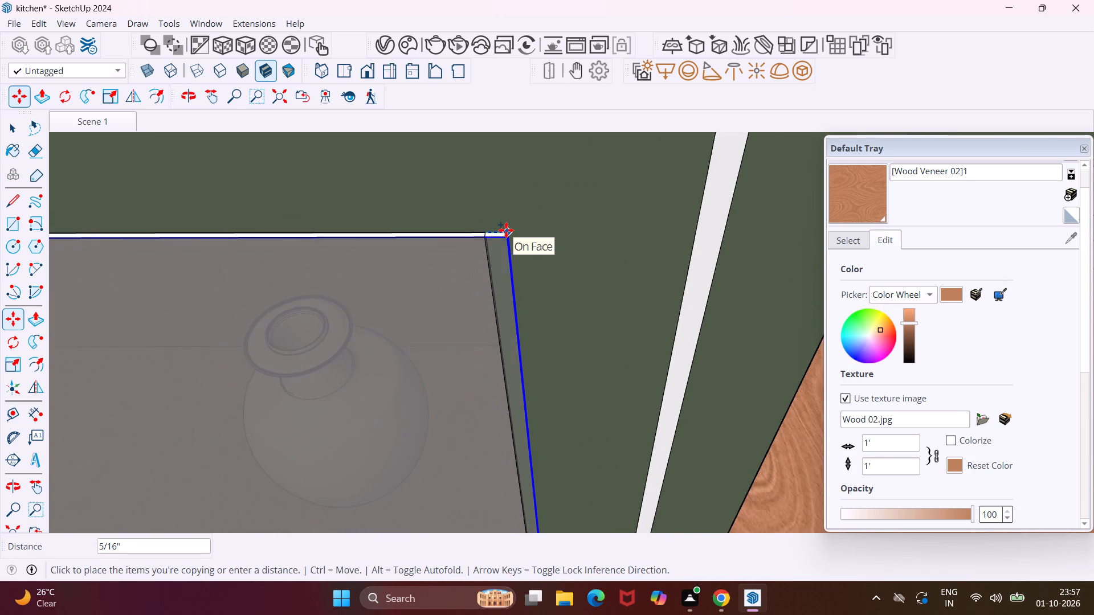
scroll(506, 230, "down", 16)
scroll(502, 230, "down", 6)
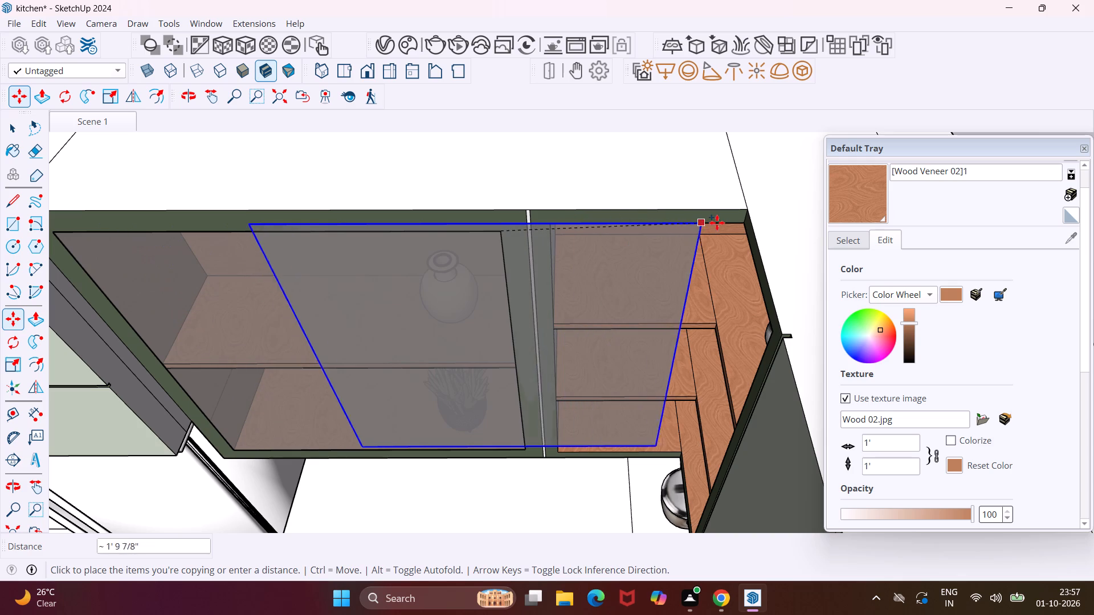
scroll(744, 225, "up", 2)
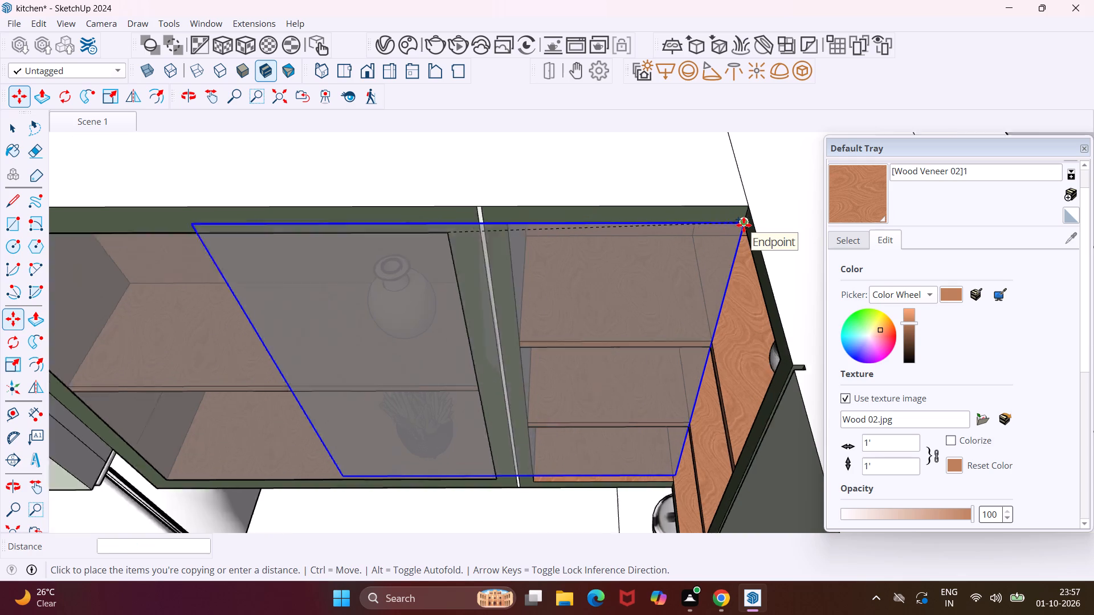
scroll(744, 225, "up", 7)
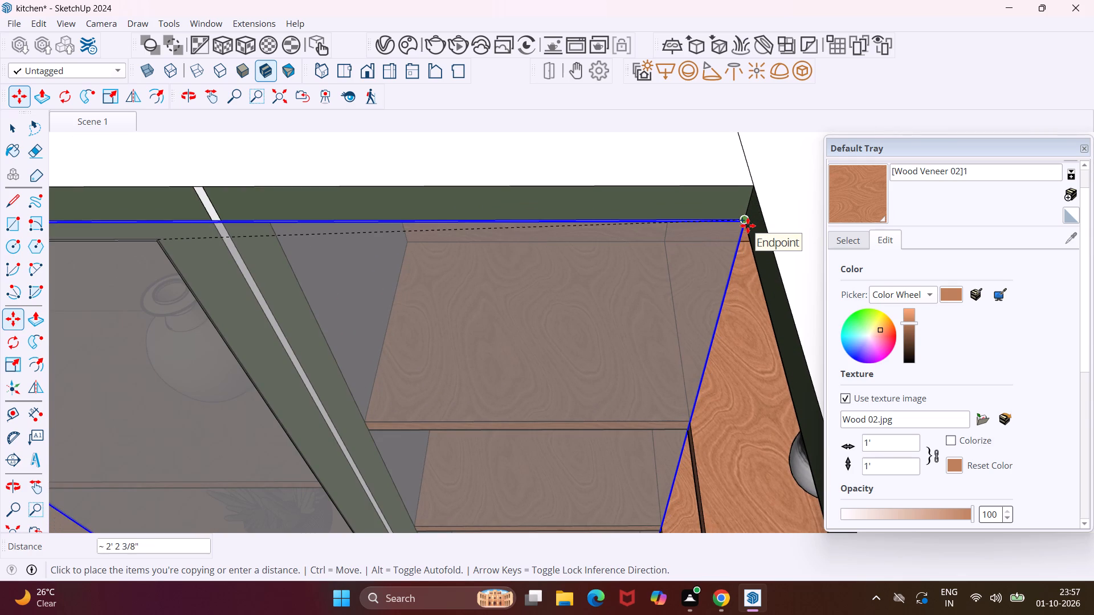
left_click(748, 224)
scroll(686, 214, "down", 10)
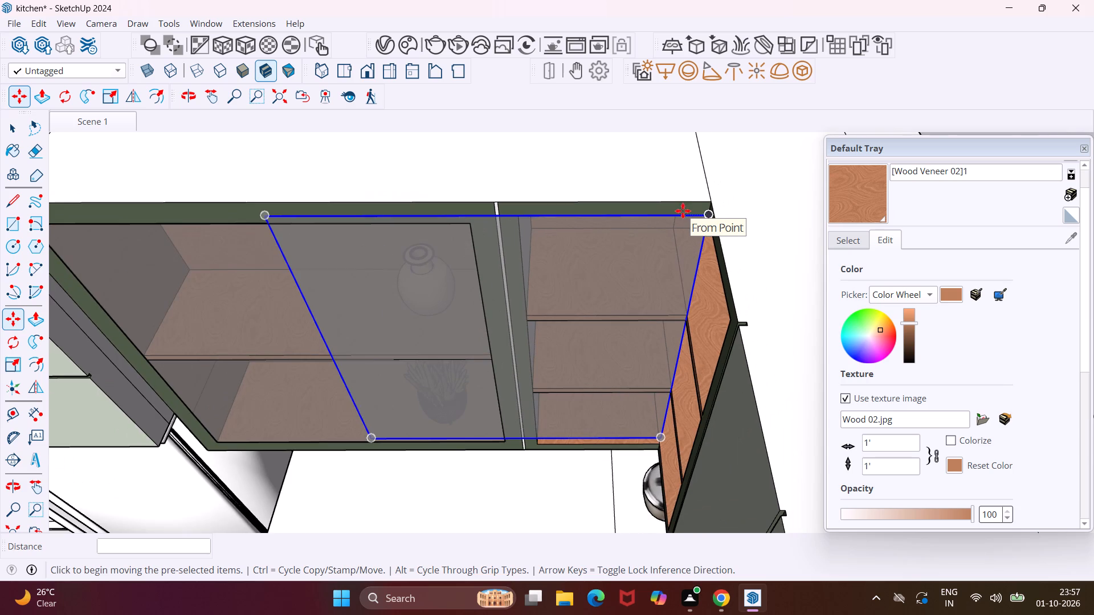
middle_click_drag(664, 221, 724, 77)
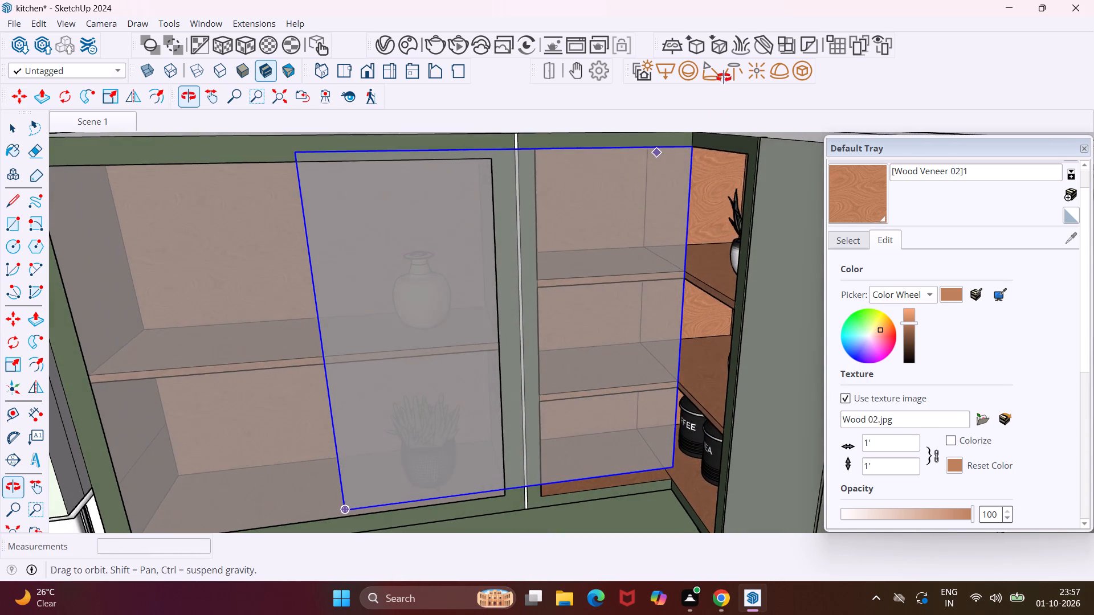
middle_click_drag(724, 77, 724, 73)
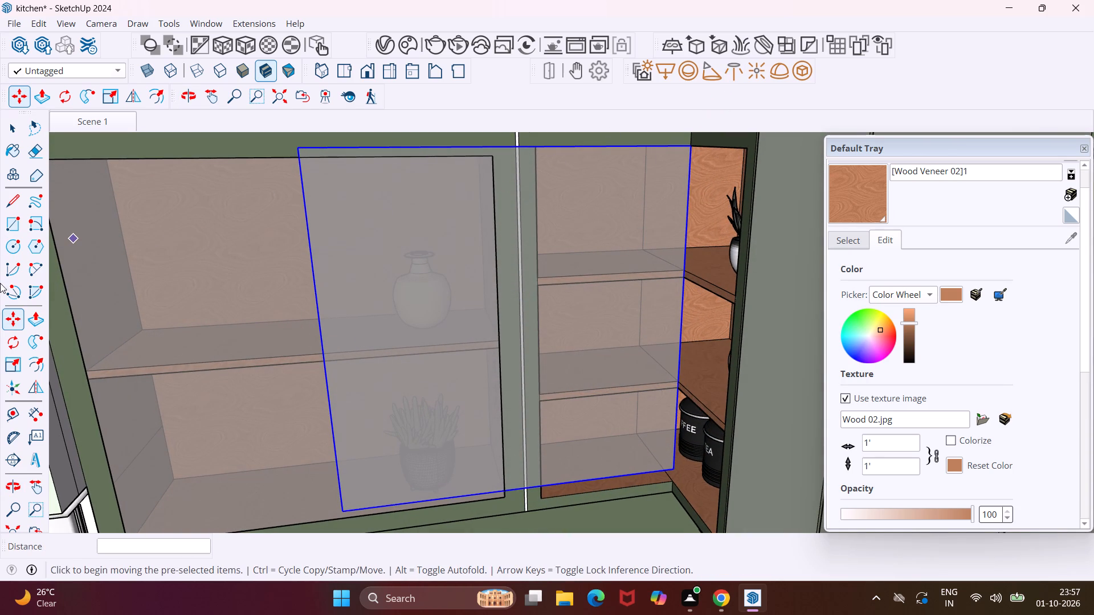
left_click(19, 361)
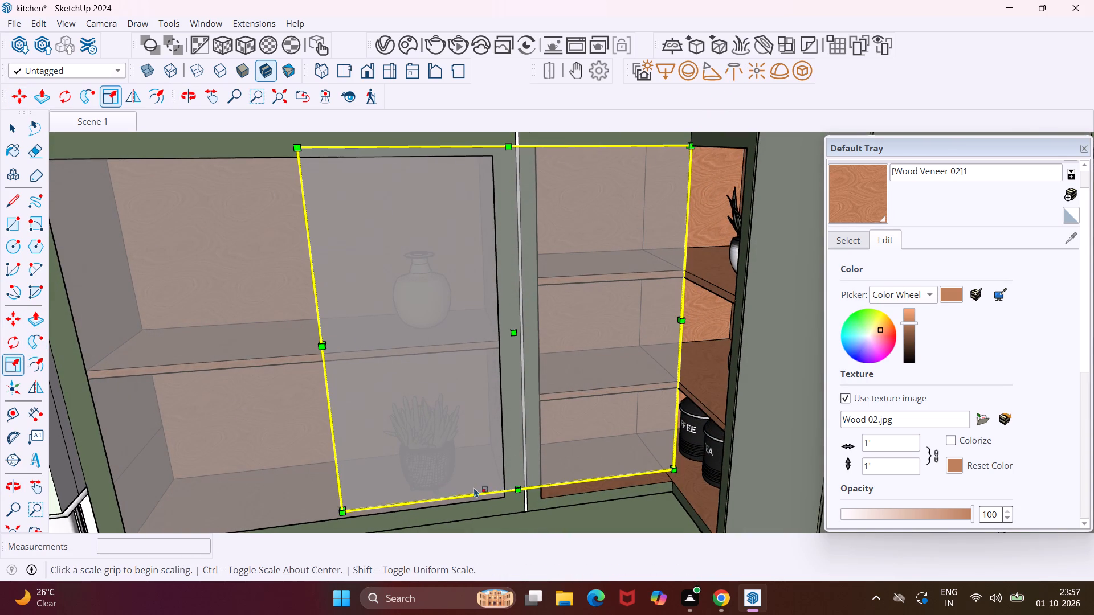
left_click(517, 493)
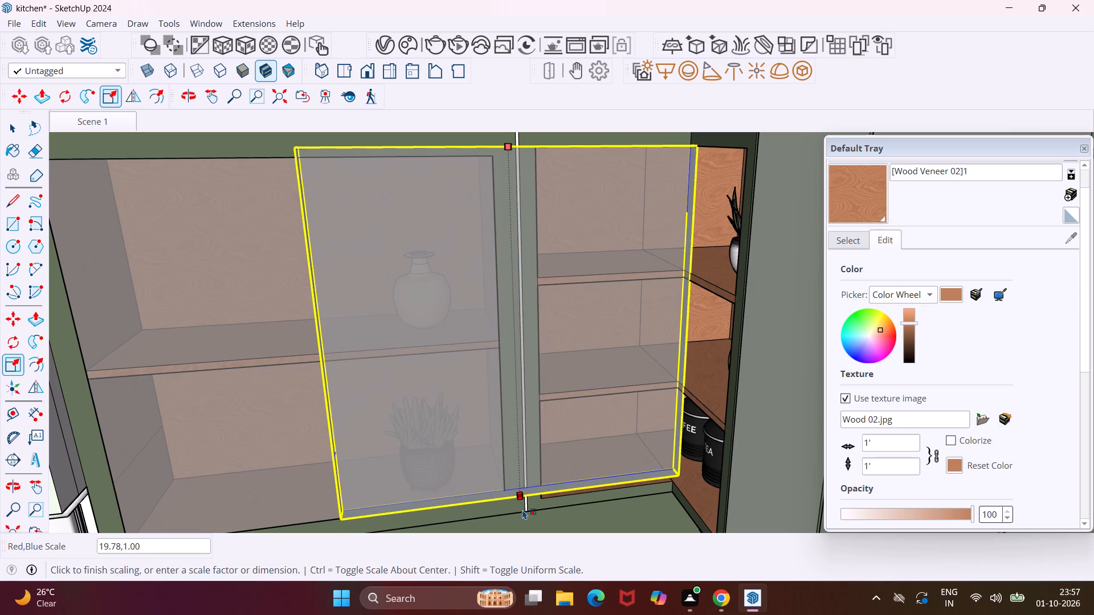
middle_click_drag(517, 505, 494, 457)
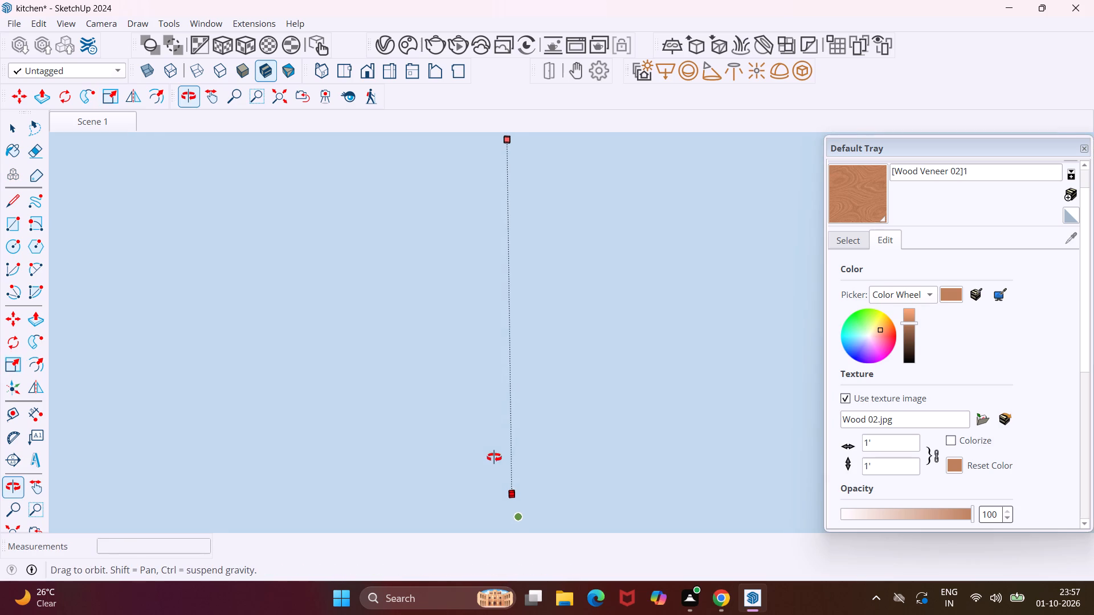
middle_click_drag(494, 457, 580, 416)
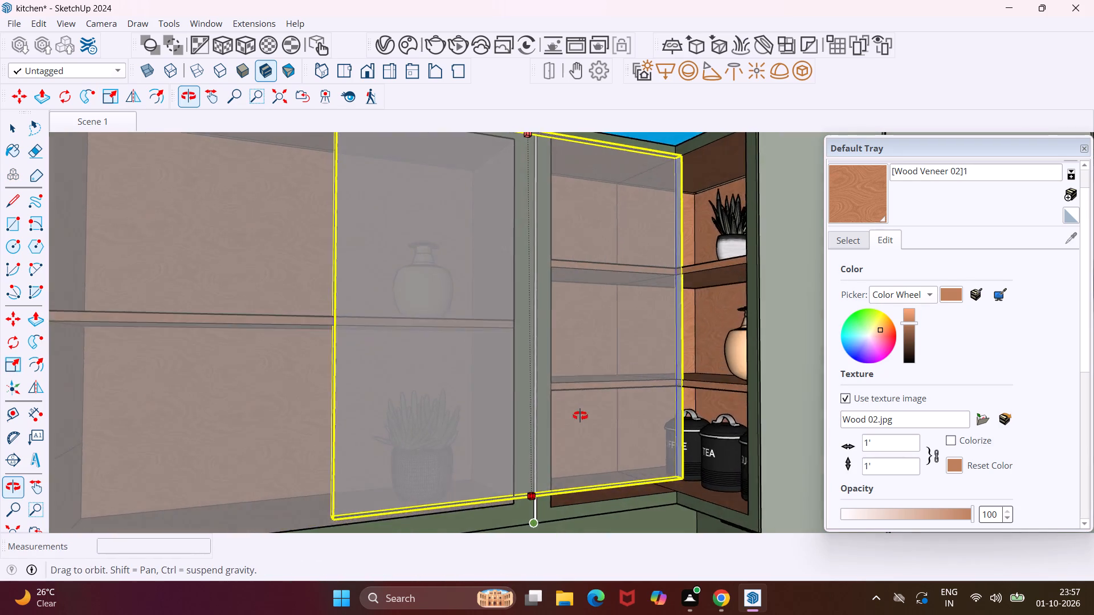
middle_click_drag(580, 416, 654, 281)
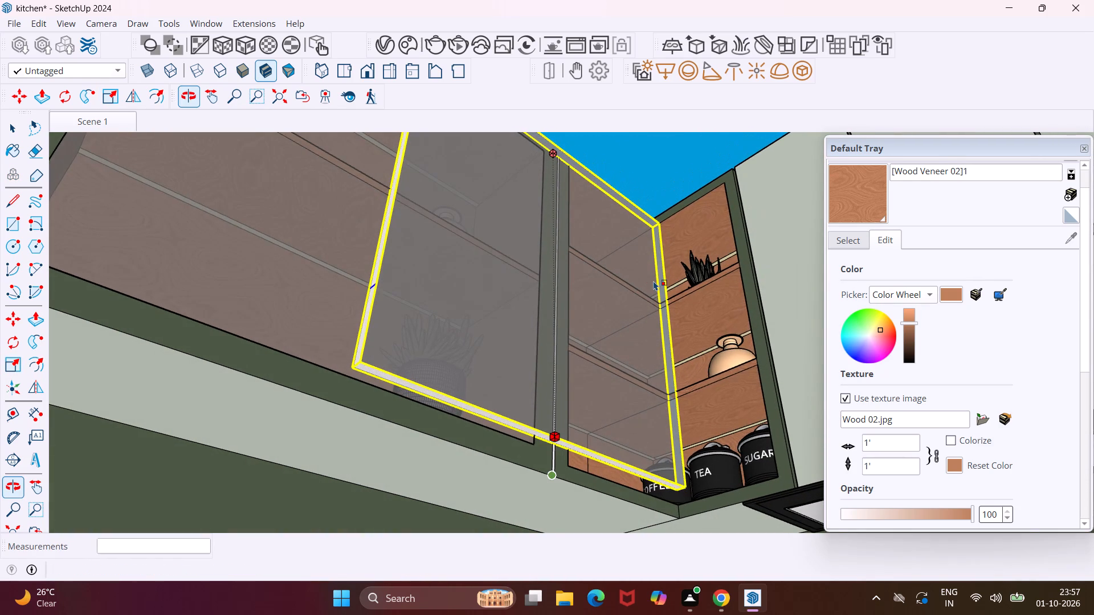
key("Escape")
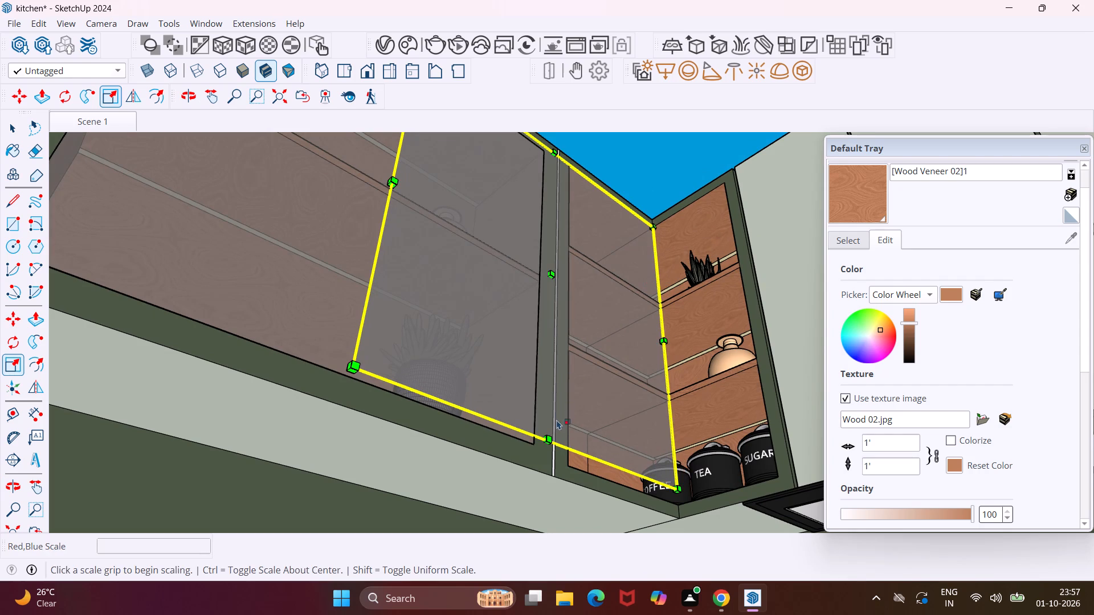
Scale the copied glass panel along the blue axis by about 1.05 to reach the bottom edge of the corner shelf's opening.
scroll(545, 430, "up", 5)
middle_click_drag(543, 429, 547, 385)
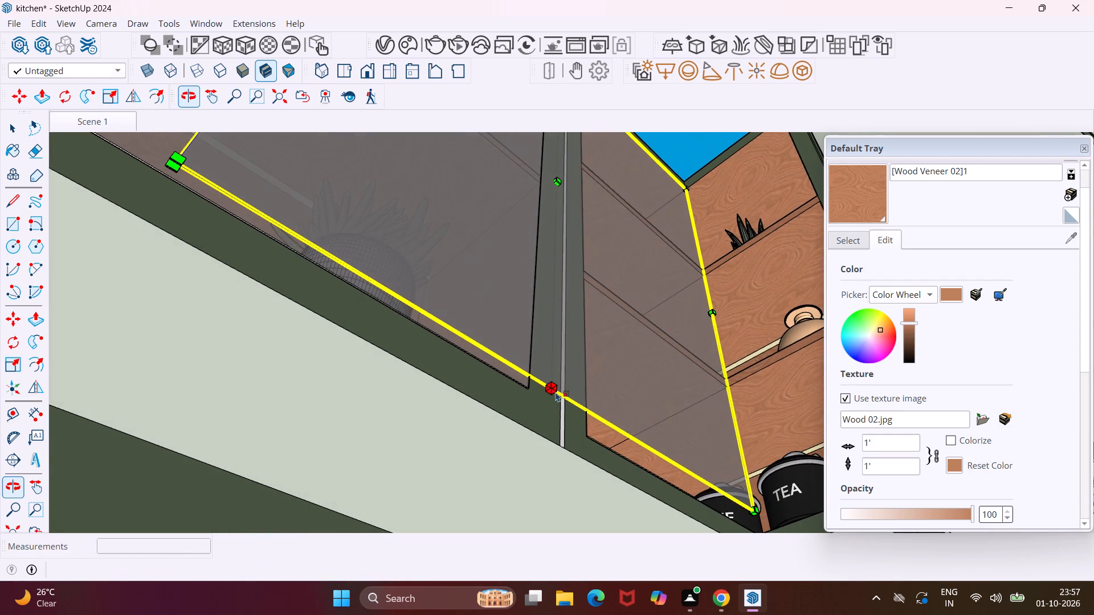
scroll(556, 396, "up", 7)
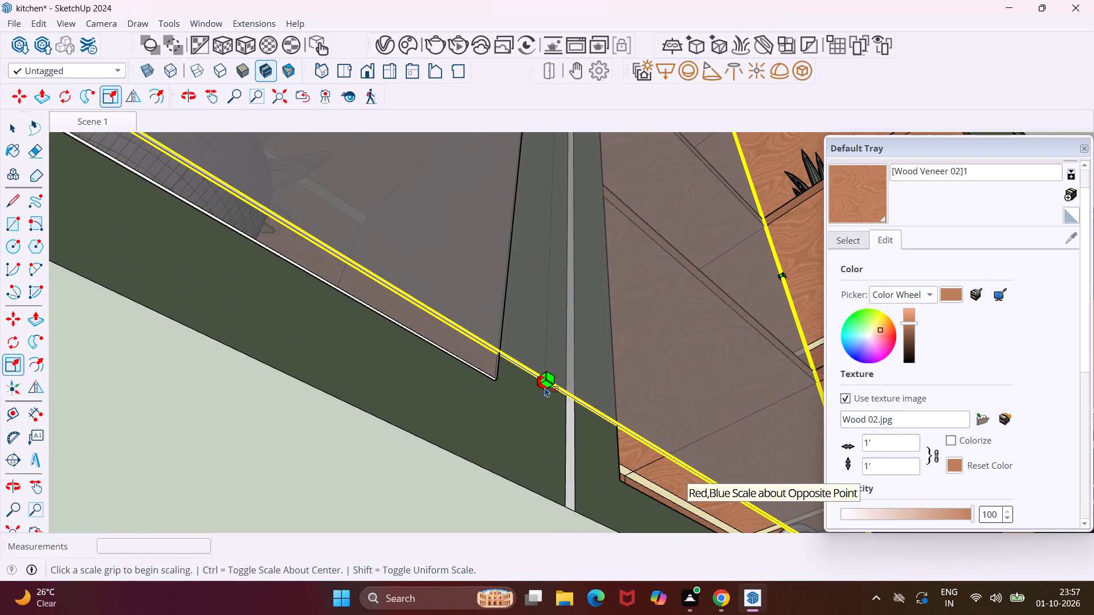
middle_click_drag(554, 391, 577, 388)
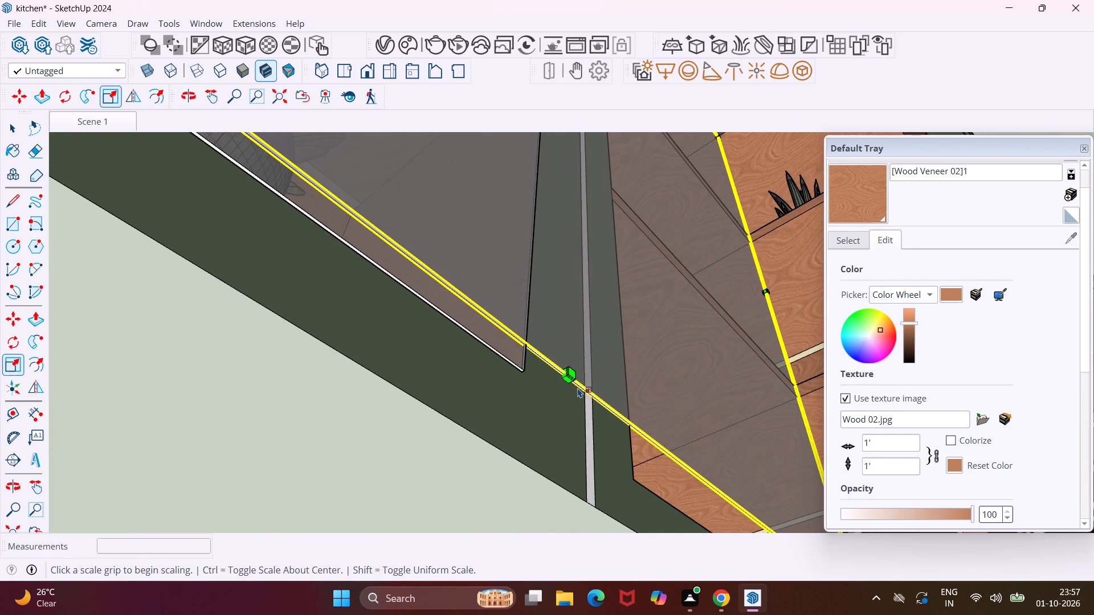
scroll(578, 388, "up", 15)
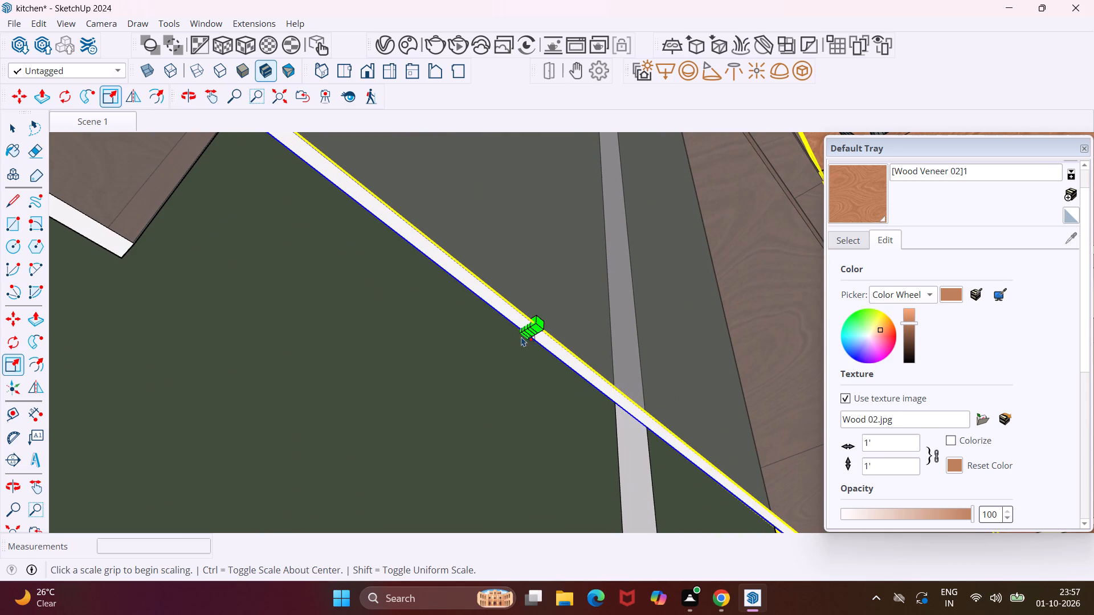
scroll(528, 333, "up", 4)
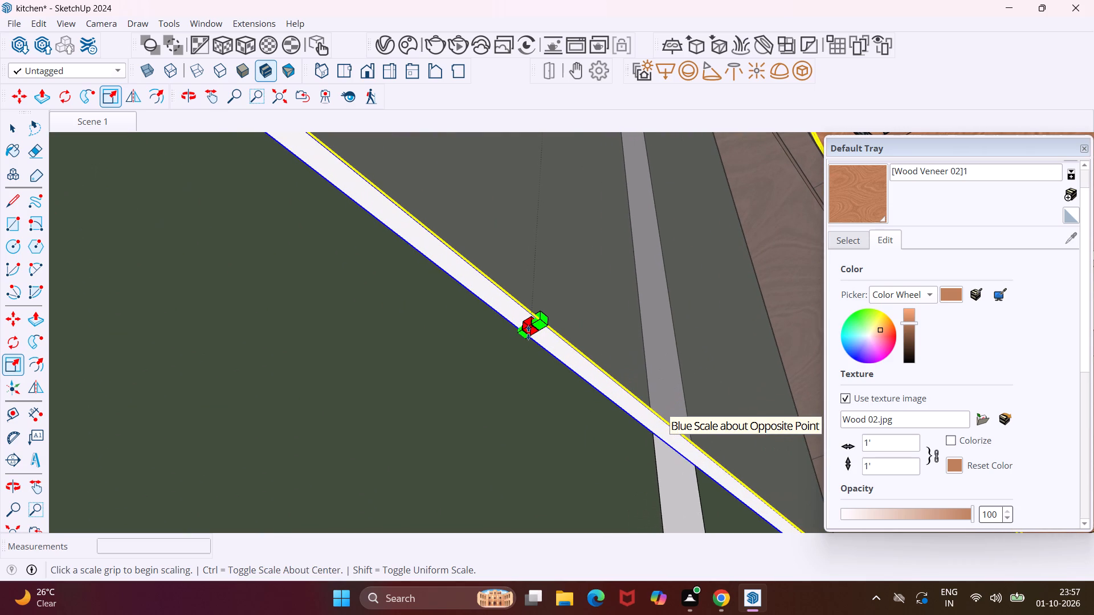
left_click(528, 333)
left_click(528, 330)
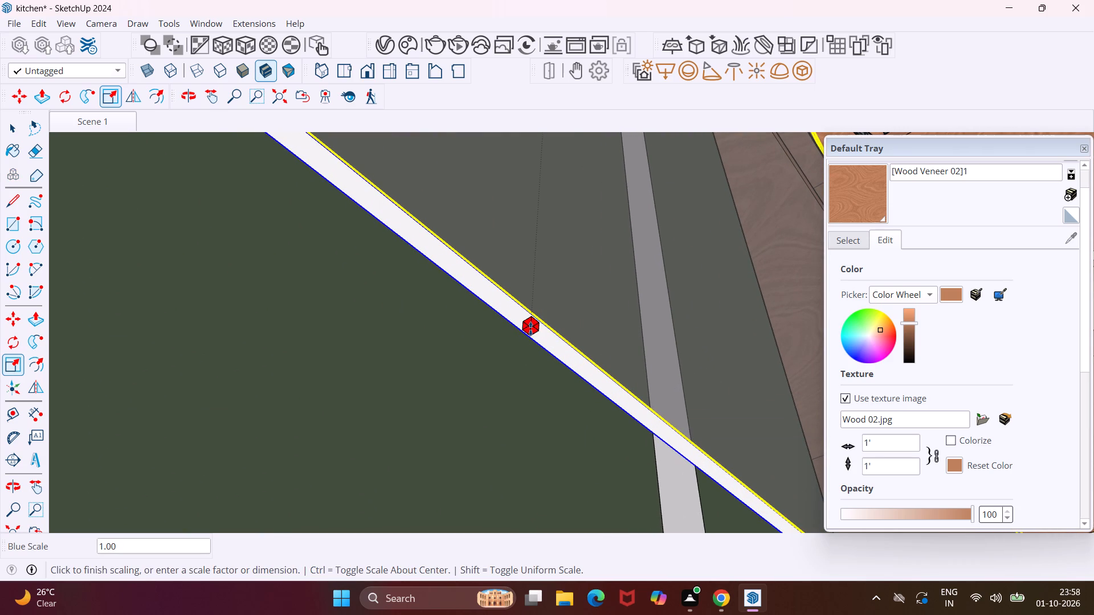
left_click(530, 329)
left_click(529, 331)
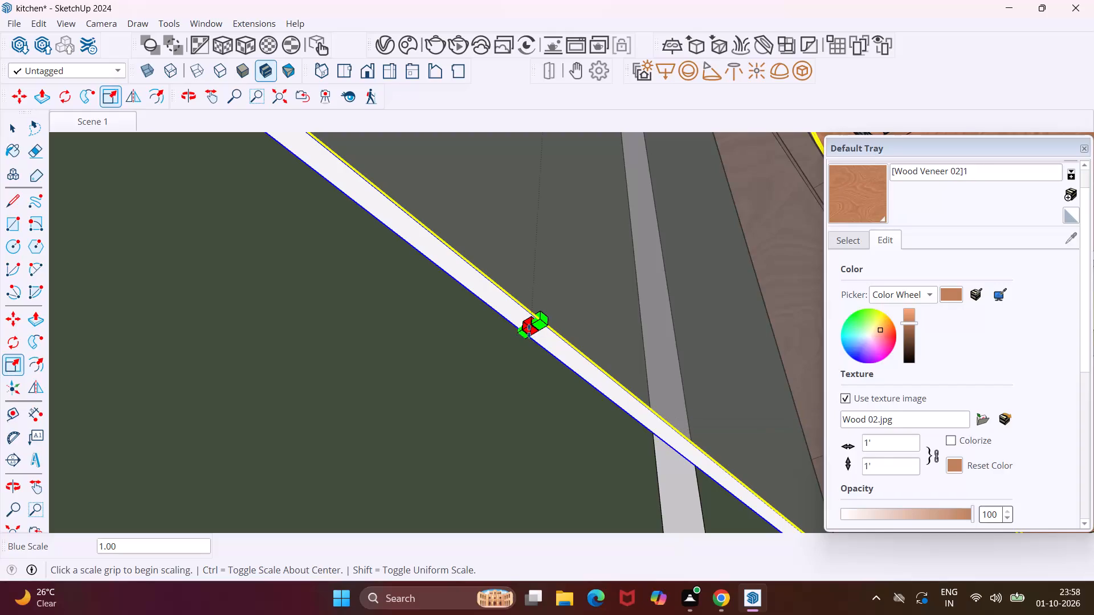
middle_click_drag(526, 327, 369, 411)
scroll(413, 285, "down", 3)
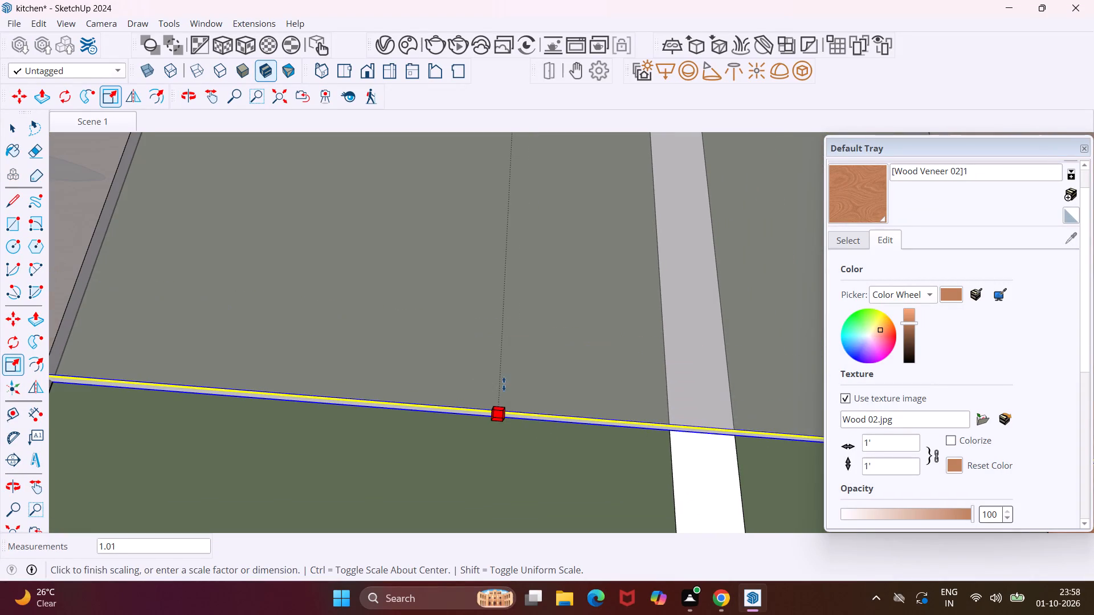
scroll(500, 419, "down", 4)
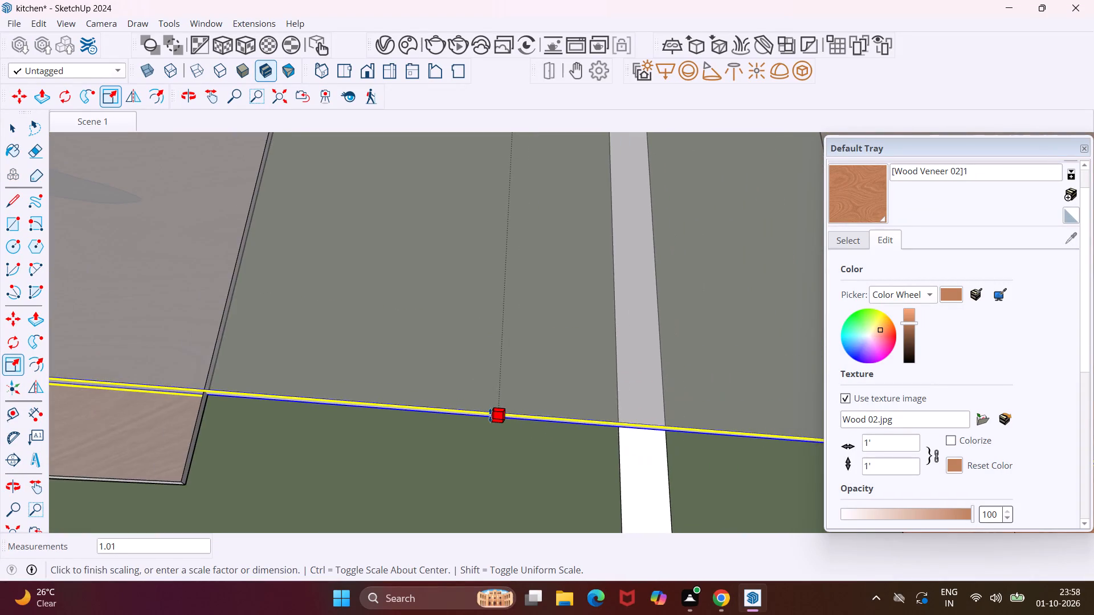
scroll(490, 415, "down", 13)
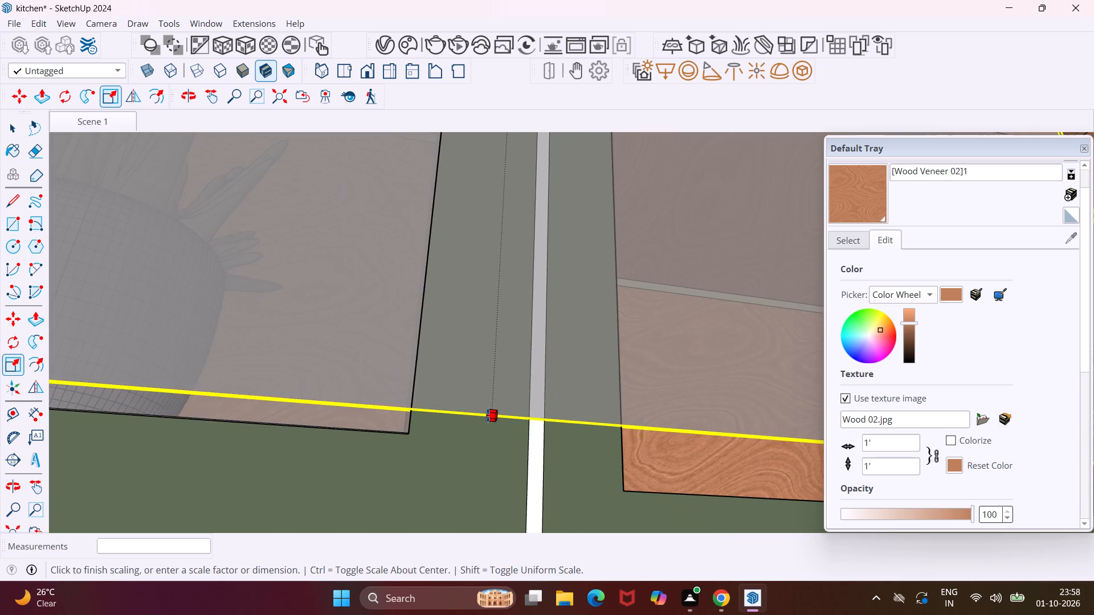
scroll(488, 415, "down", 4)
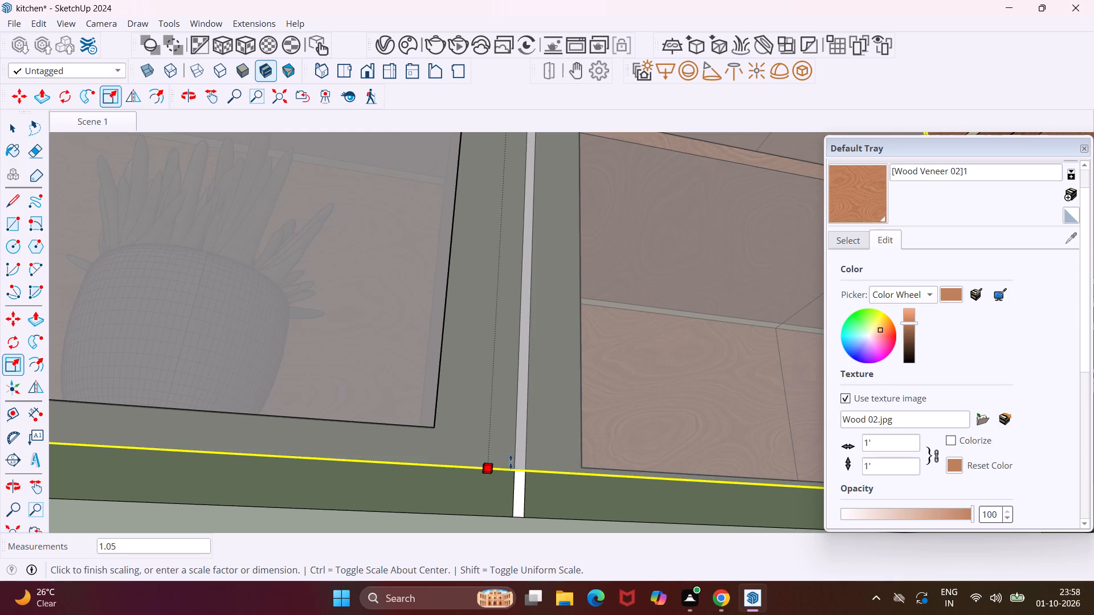
scroll(511, 461, "up", 6)
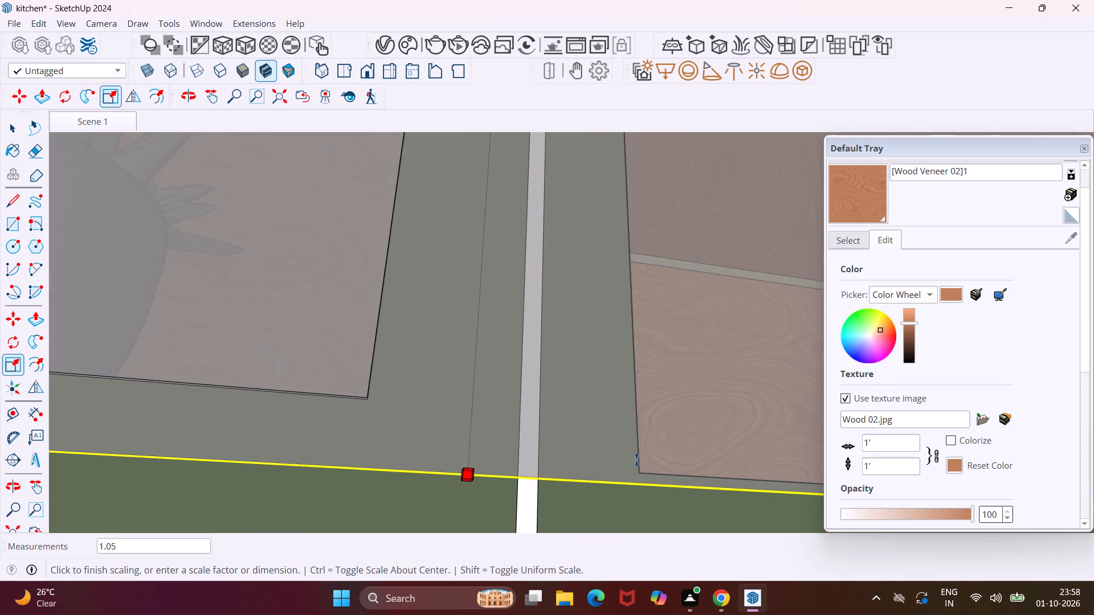
left_click(638, 466)
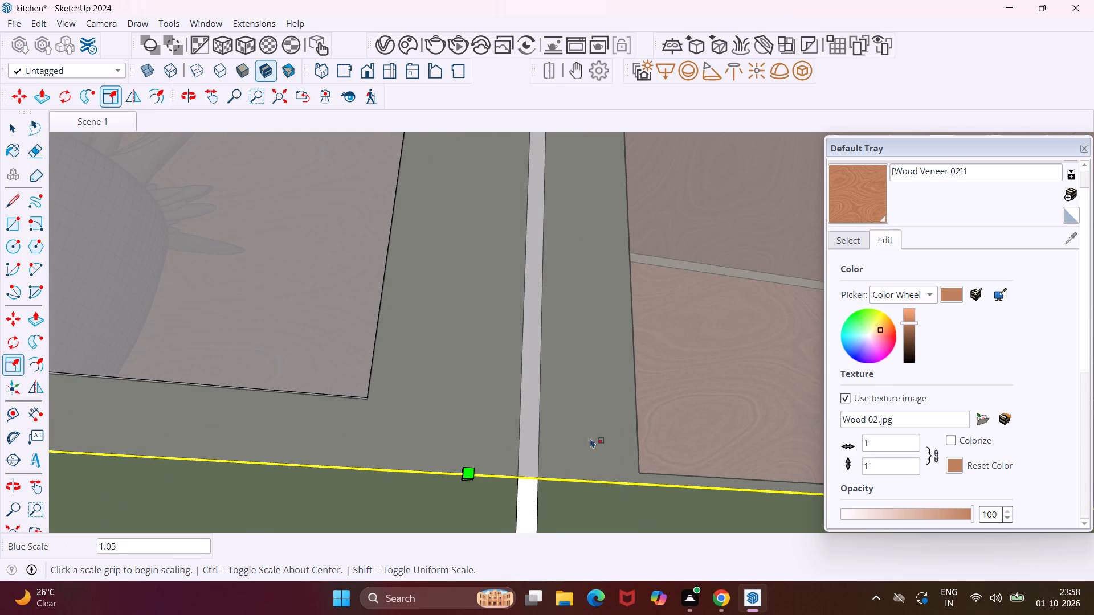
Clear the McAfee antivirus-expired notice by choosing to renew.
scroll(541, 399, "down", 13)
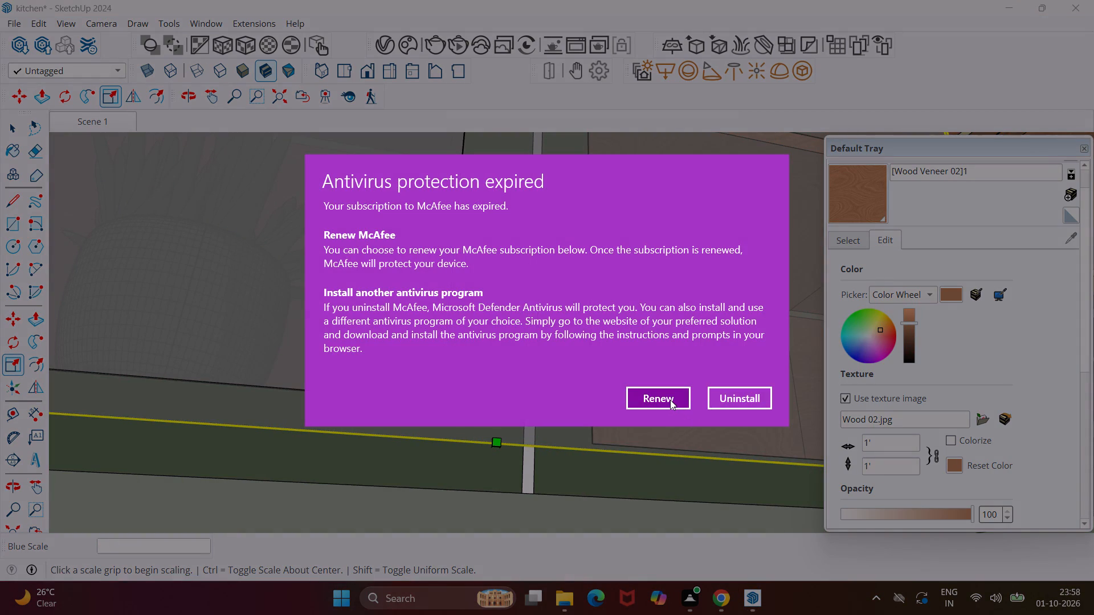
left_click(670, 400)
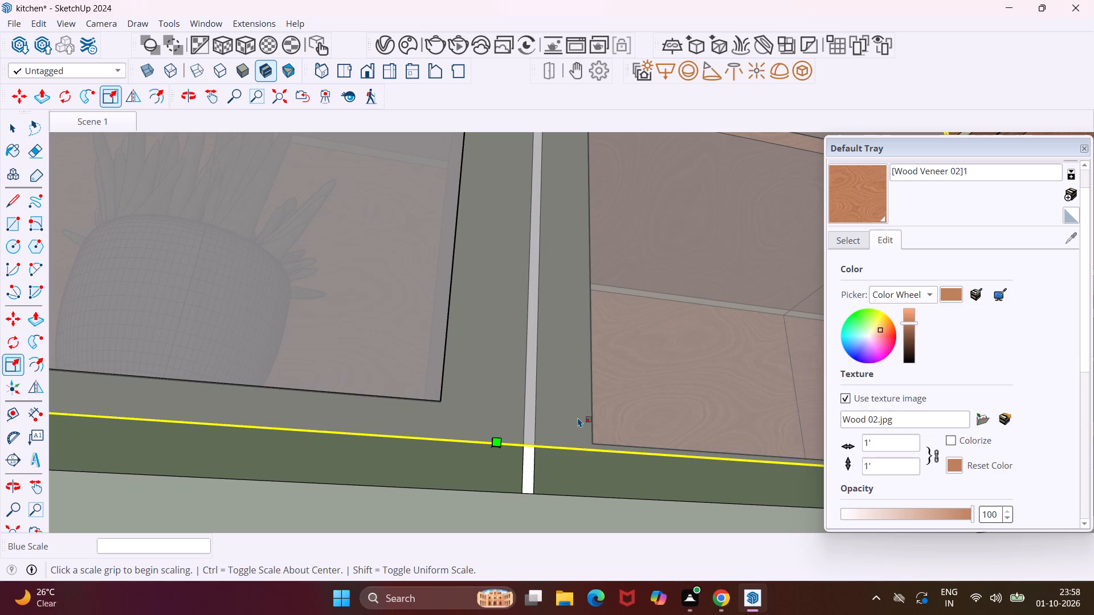
Save the kitchen model.
key("ctrl+s")
Scale the copied glass panel along the green axis to about 0.43 so its width fits the corner shelf's opening.
scroll(437, 377, "down", 15)
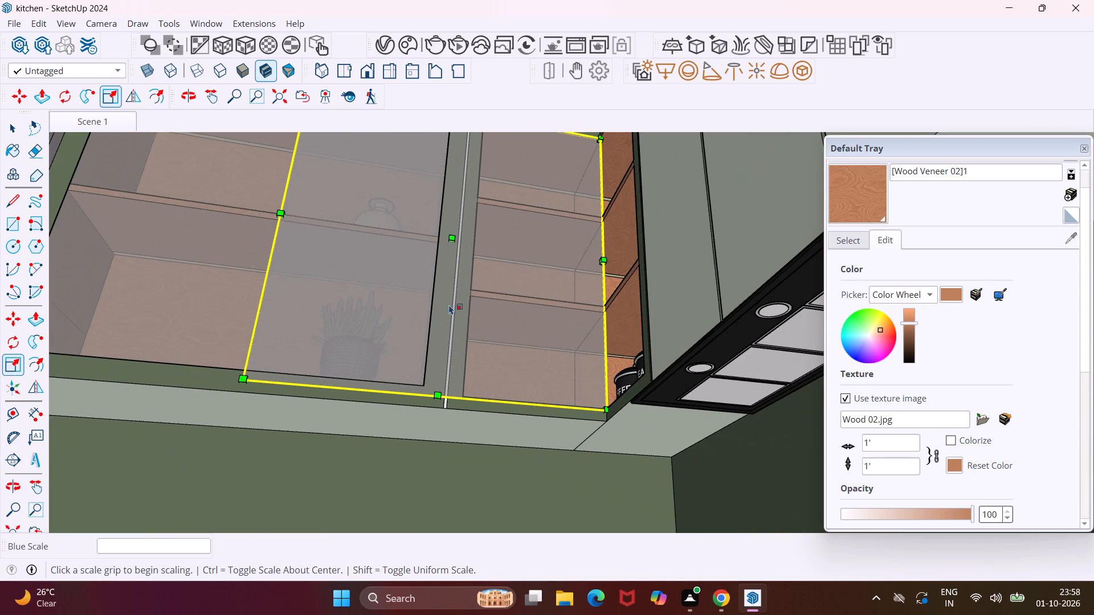
middle_click_drag(440, 301, 621, 469)
scroll(561, 372, "down", 9)
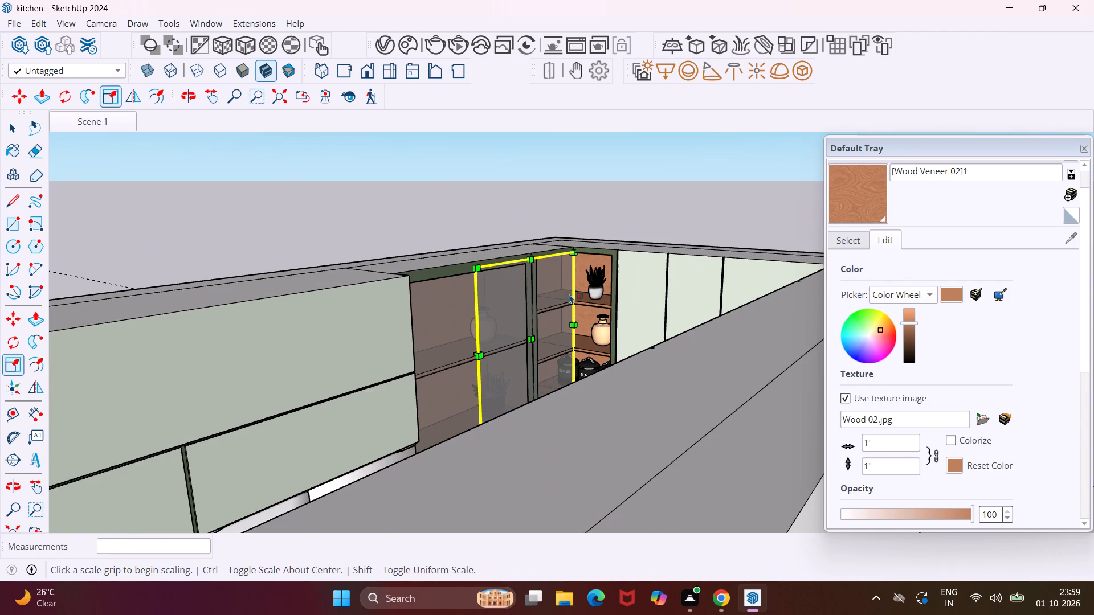
middle_click_drag(566, 286, 397, 325)
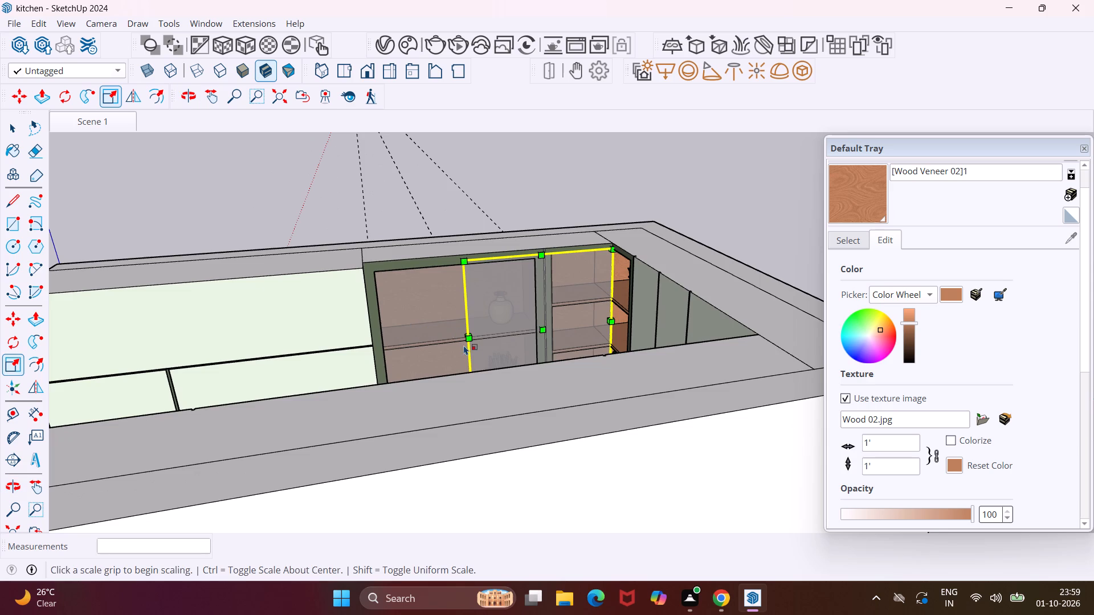
scroll(467, 350, "up", 9)
middle_click_drag(467, 350, 521, 359)
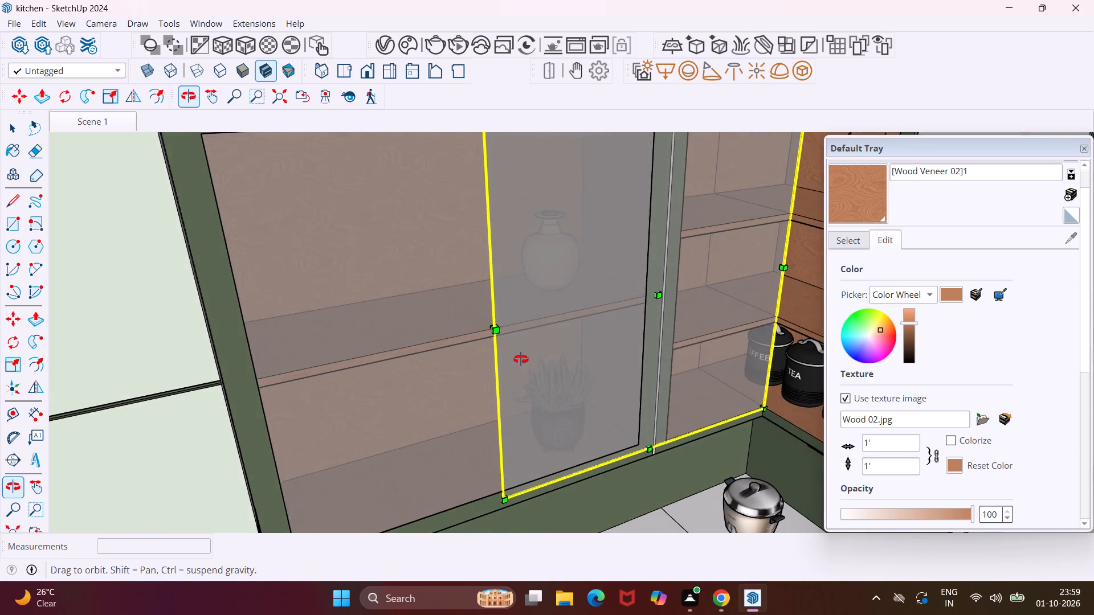
middle_click_drag(521, 359, 560, 355)
scroll(522, 329, "up", 4)
middle_click_drag(521, 329, 575, 326)
scroll(568, 327, "up", 3)
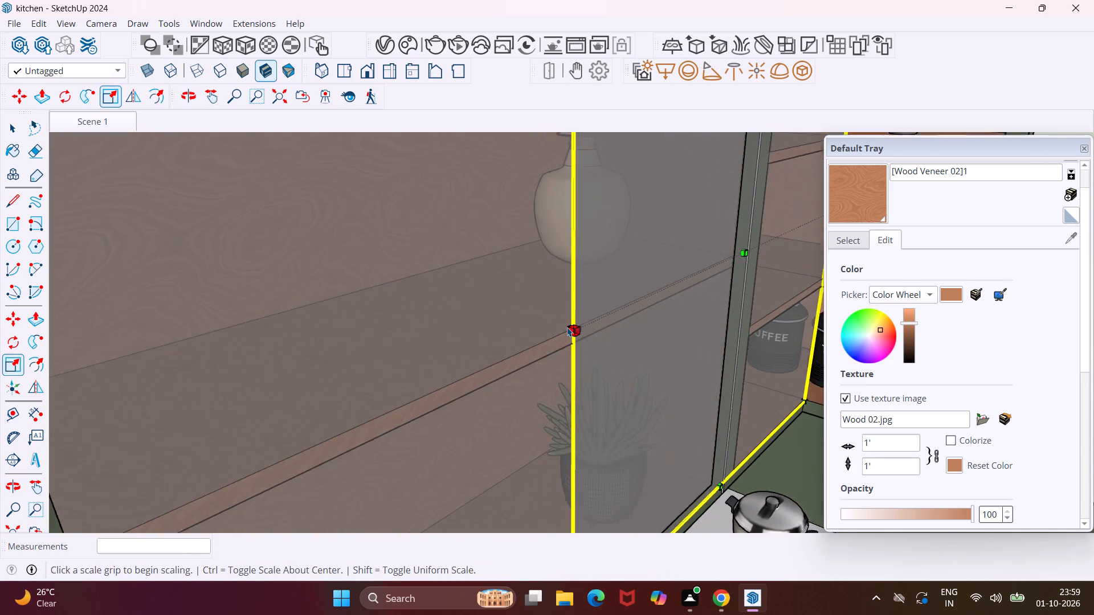
scroll(568, 327, "up", 20)
scroll(568, 327, "up", 2)
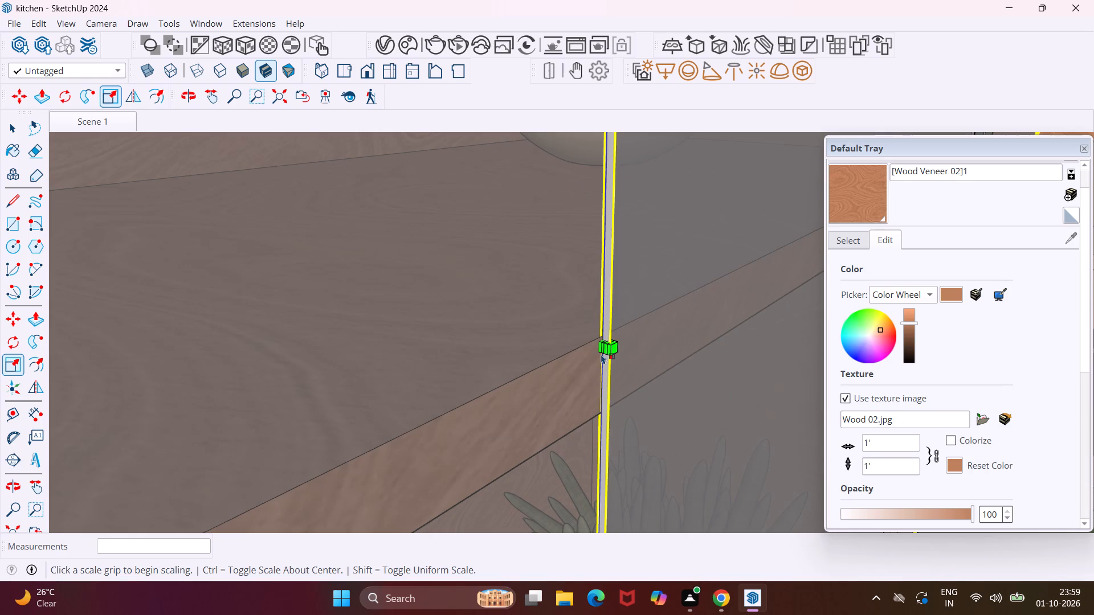
scroll(603, 352, "up", 16)
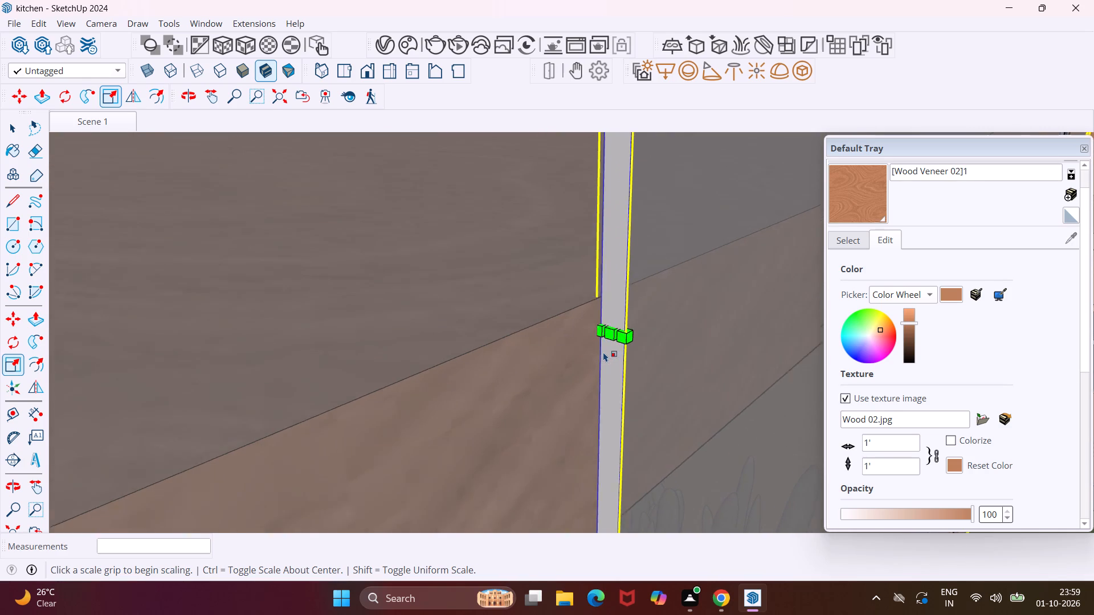
left_click(611, 330)
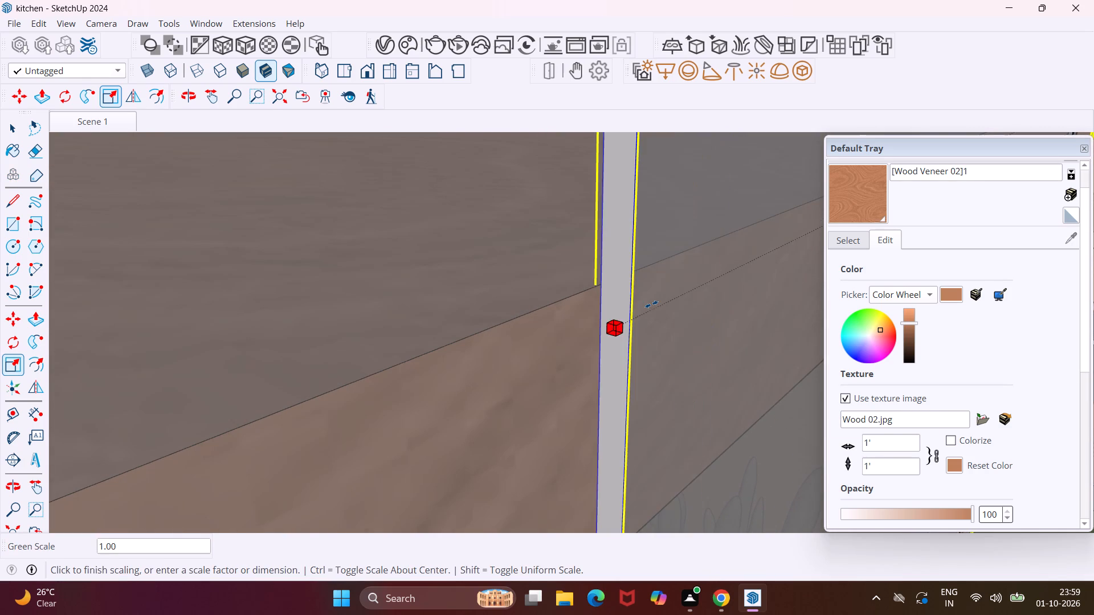
scroll(676, 276, "down", 6)
middle_click_drag(667, 275, 523, 265)
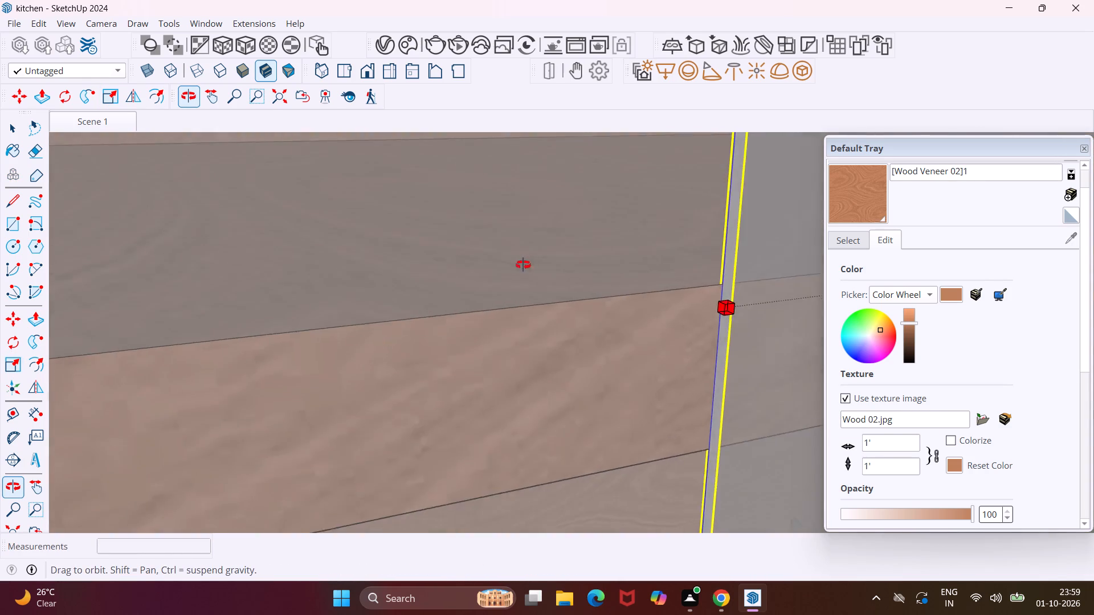
middle_click_drag(523, 265, 489, 267)
scroll(472, 285, "down", 16)
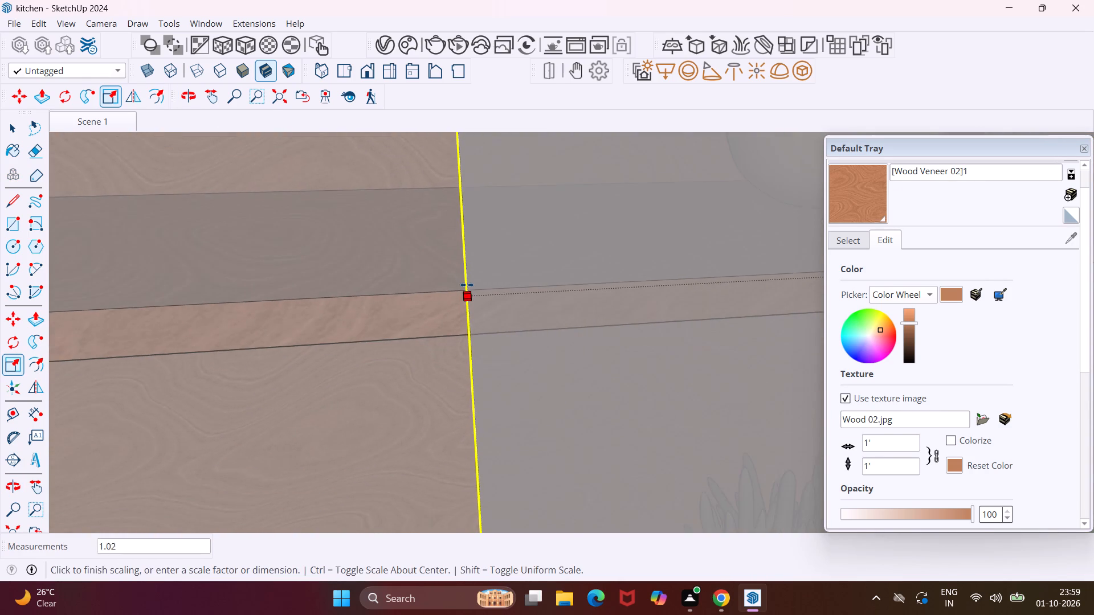
scroll(467, 285, "down", 19)
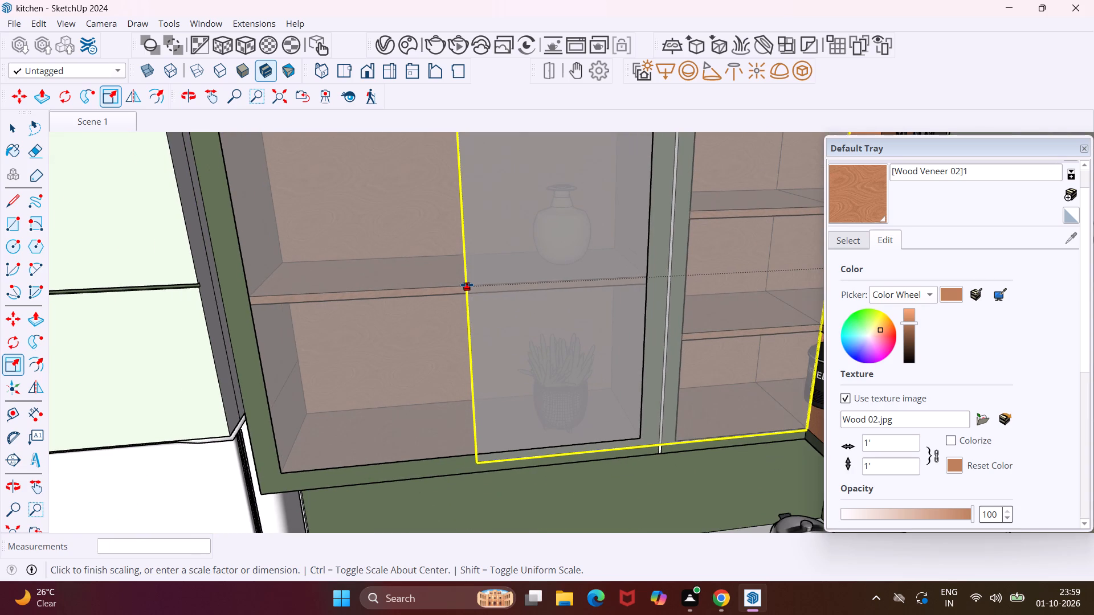
left_click(689, 331)
Copy the fitted glass panel from the corner shelf to the empty space outside the kitchen, beside the tall oven cabinet, about 14' 8" away.
scroll(603, 316, "down", 6)
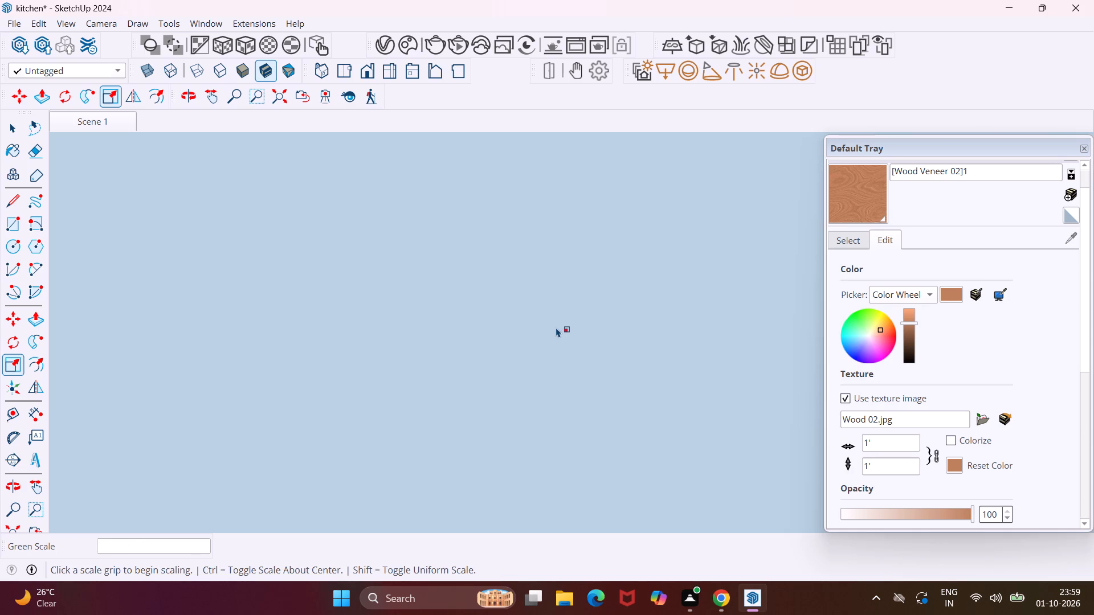
scroll(556, 327, "down", 18)
scroll(552, 327, "down", 10)
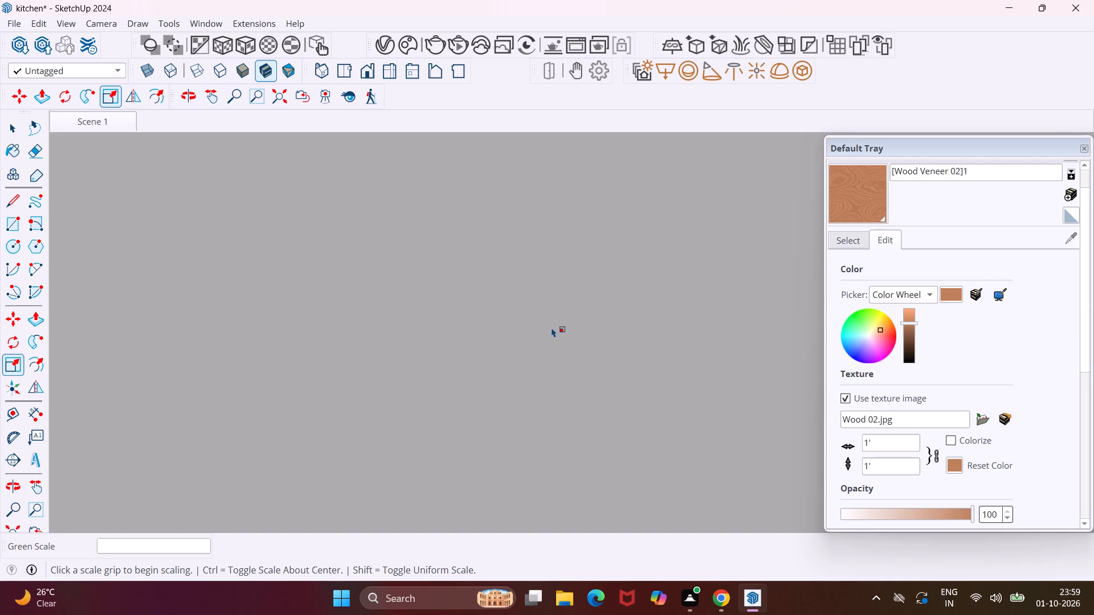
scroll(552, 327, "down", 14)
scroll(552, 327, "down", 19)
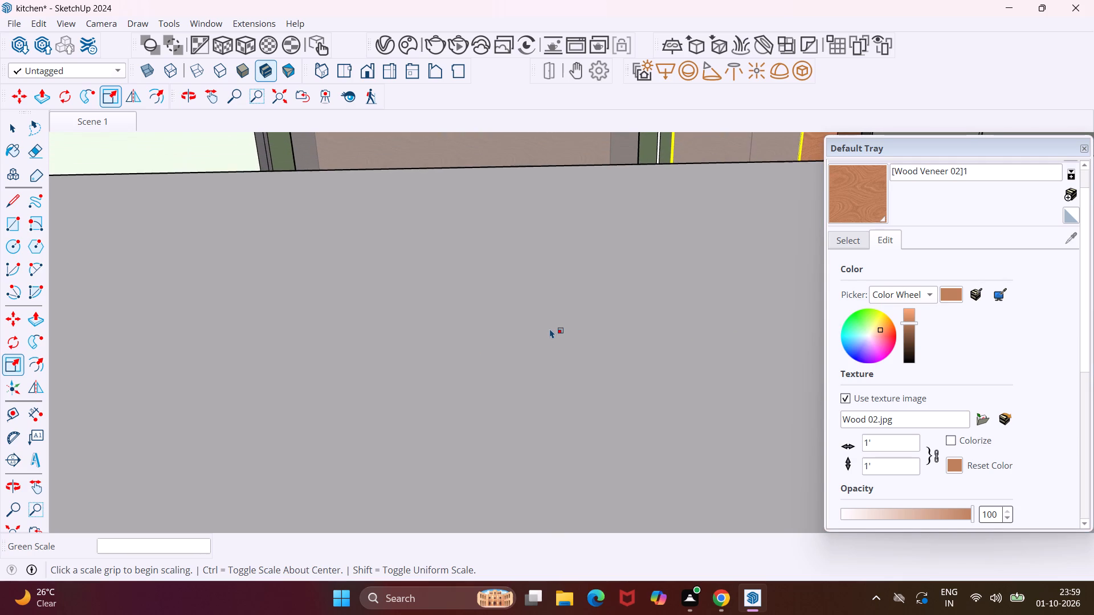
scroll(550, 329, "down", 11)
scroll(498, 348, "down", 16)
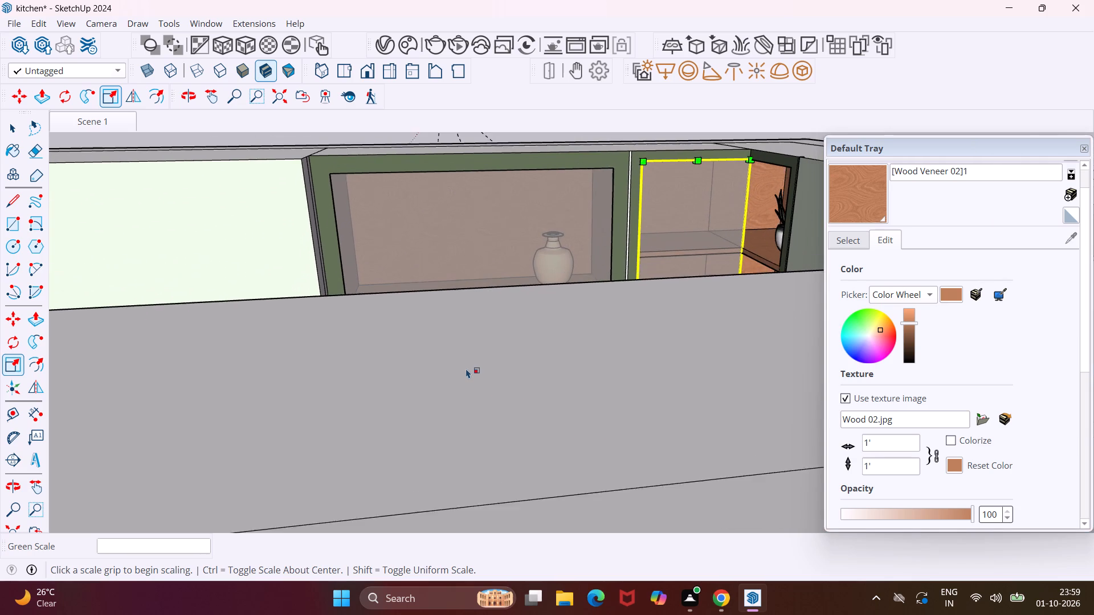
middle_click_drag(631, 190, 711, 235)
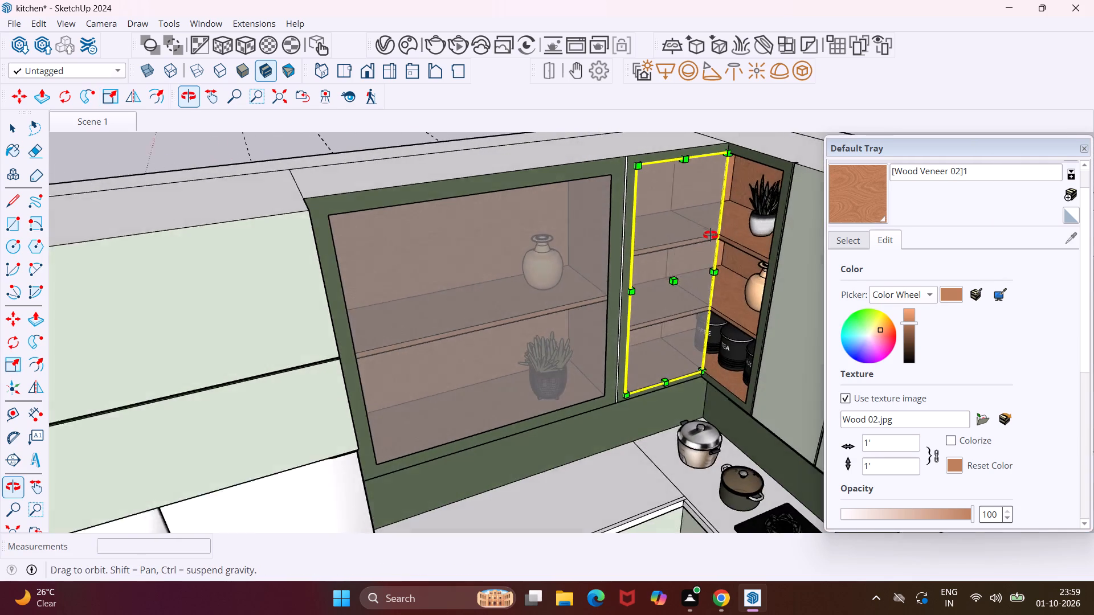
middle_click_drag(711, 235, 741, 248)
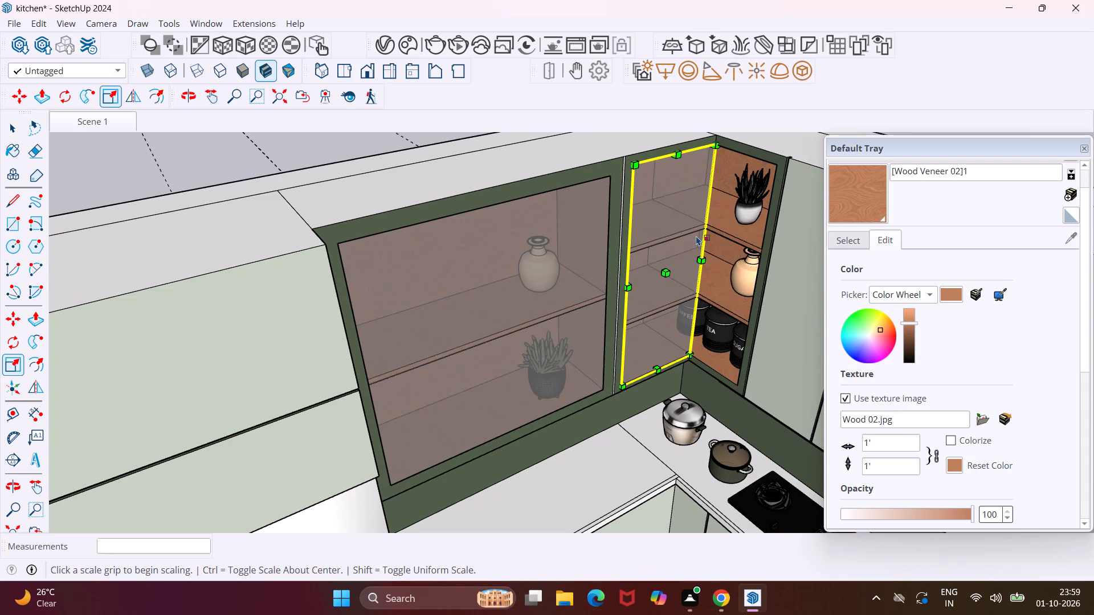
key("m")
scroll(721, 137, "up", 5)
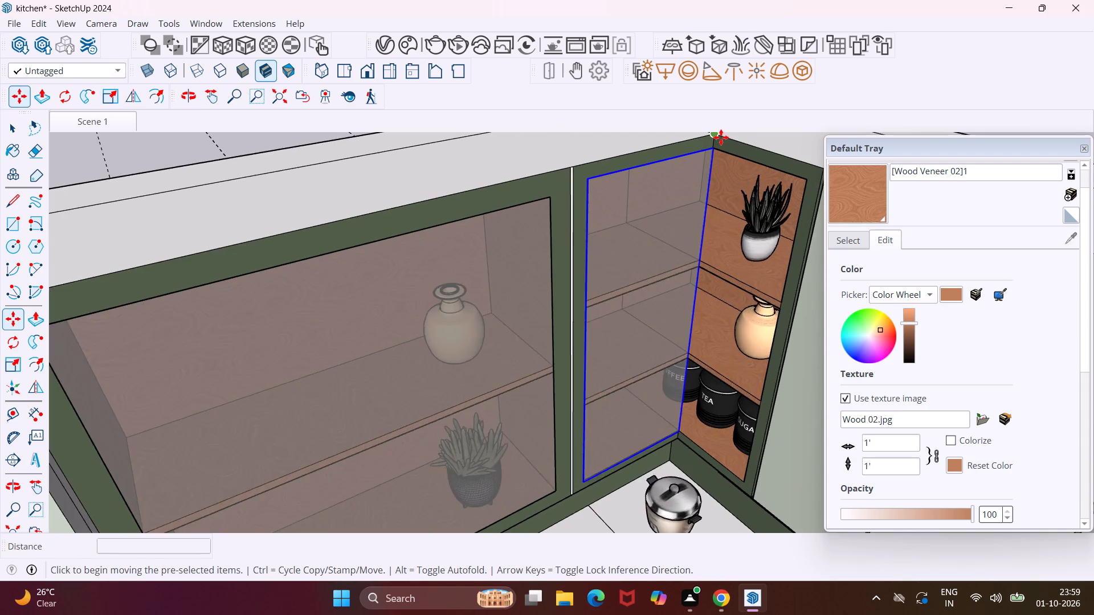
scroll(721, 137, "up", 13)
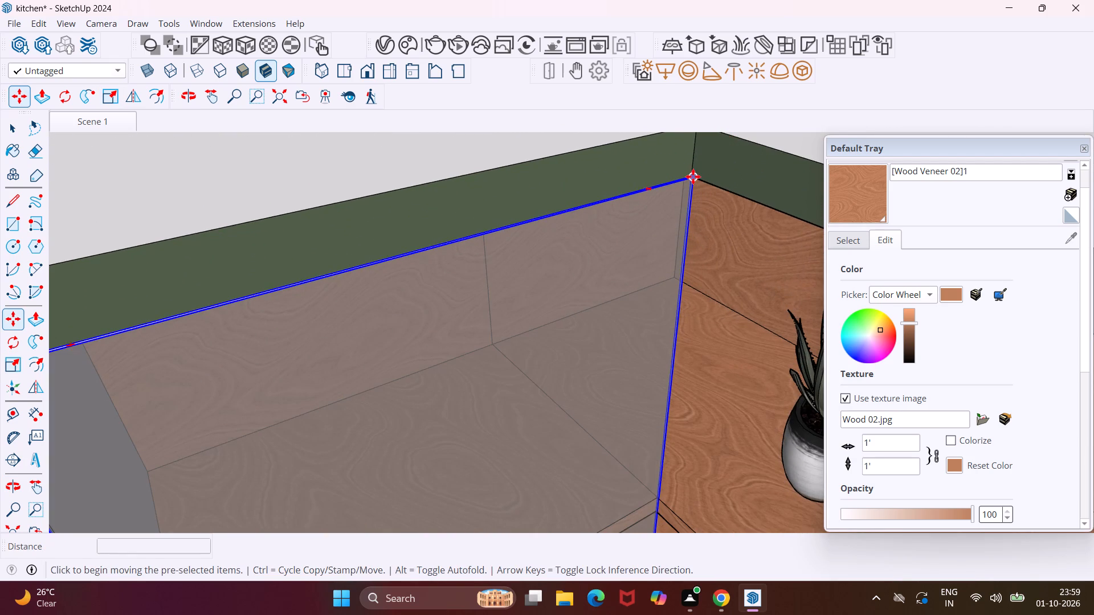
scroll(693, 177, "up", 18)
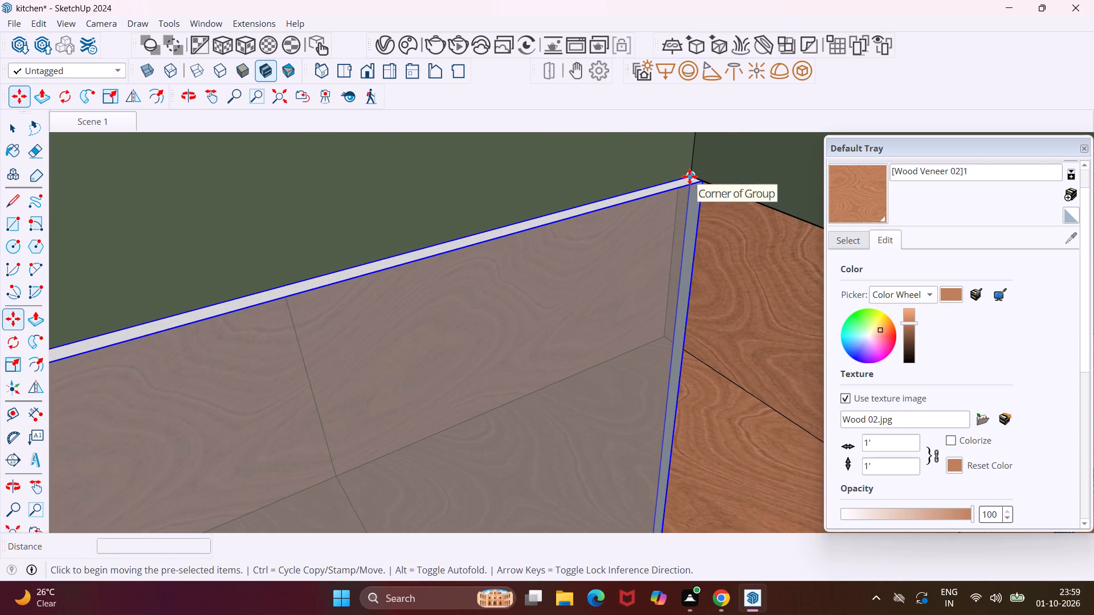
left_click(689, 177)
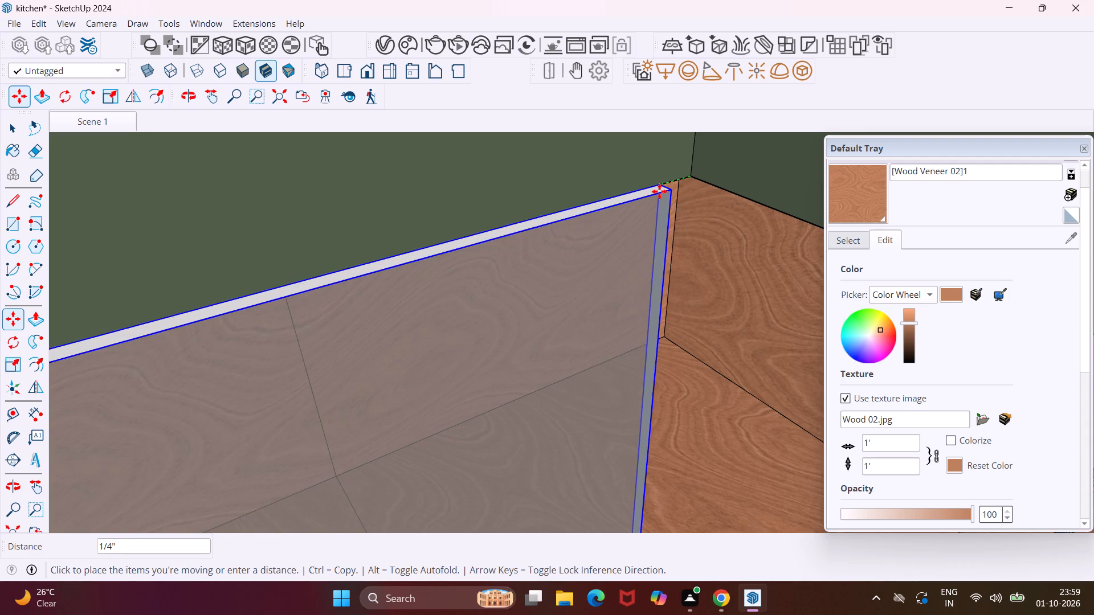
scroll(681, 177, "down", 12)
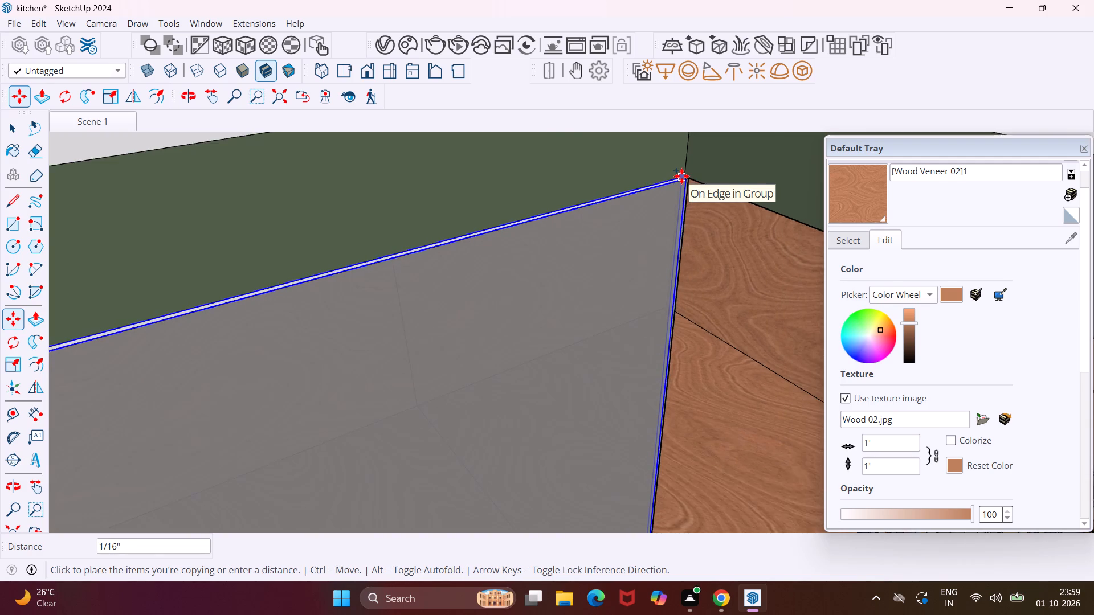
scroll(681, 176, "down", 18)
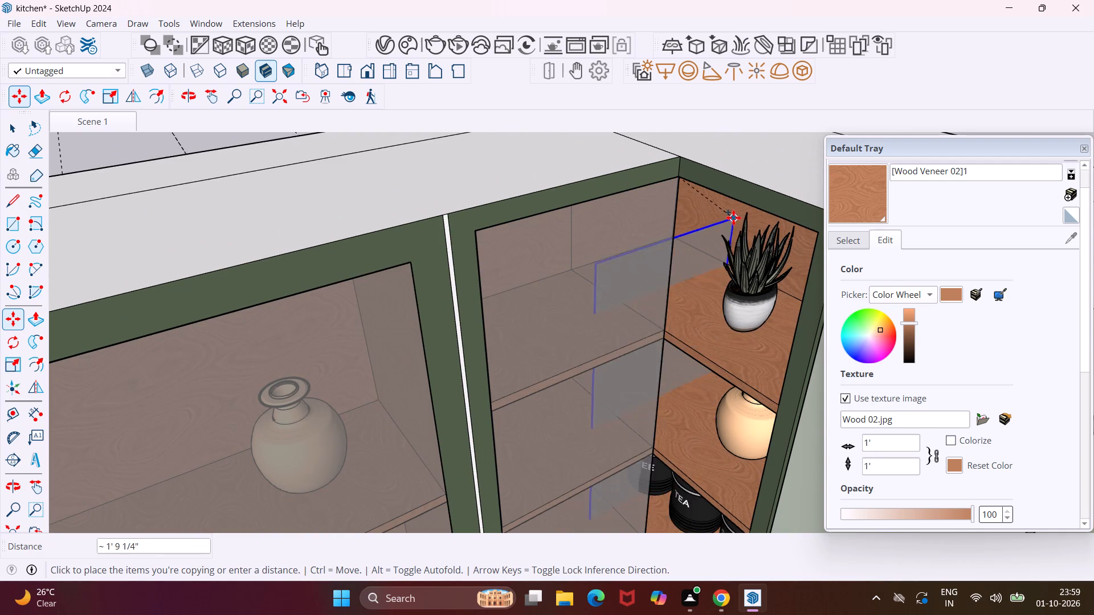
scroll(733, 218, "down", 17)
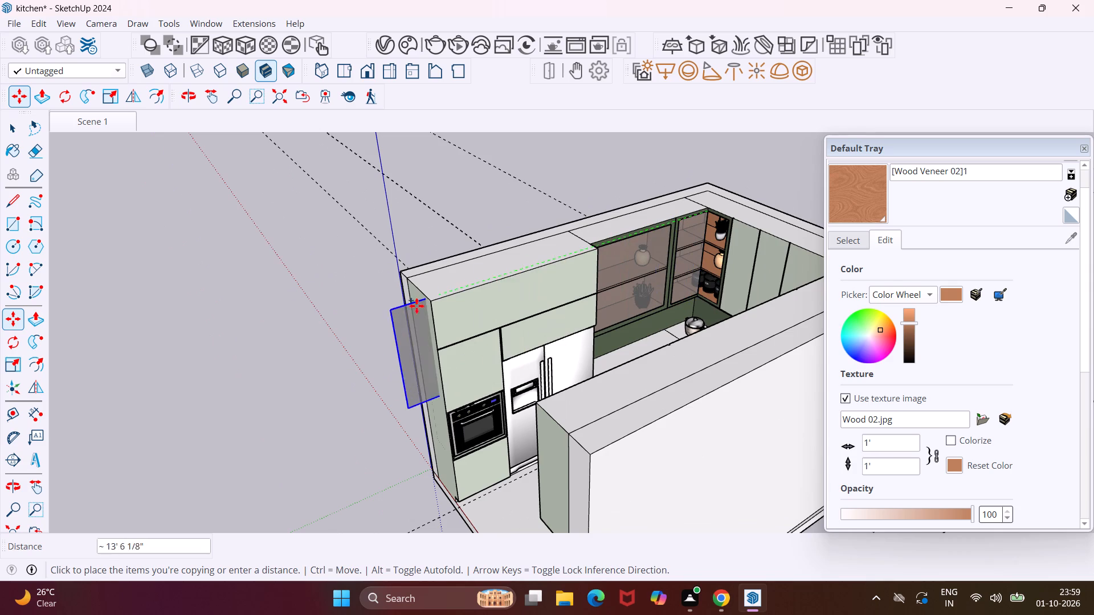
left_click(394, 315)
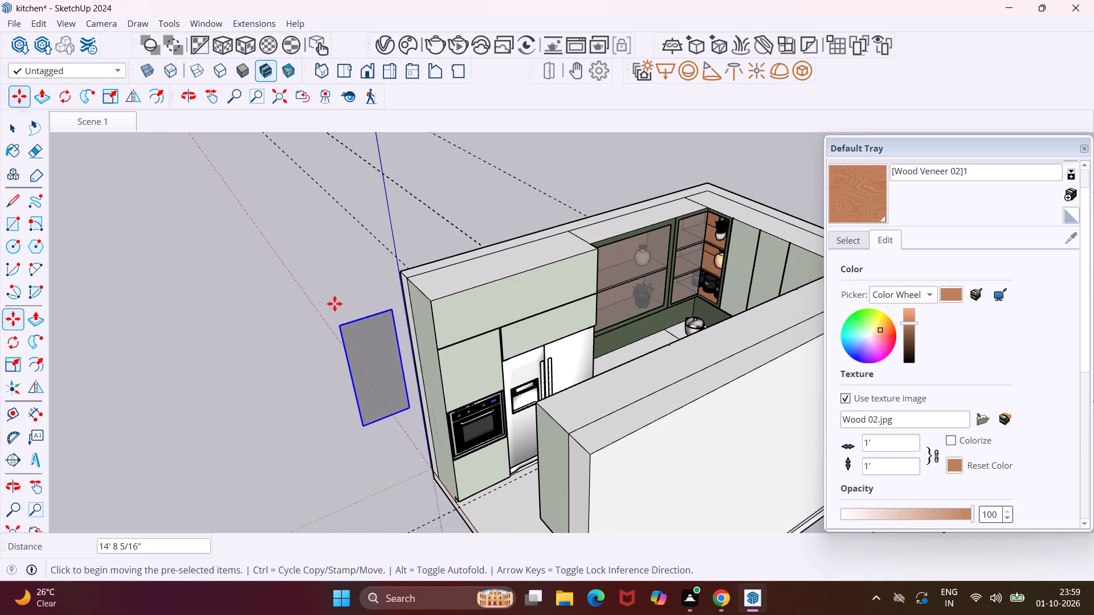
Rotate the copied glass panel 90 degrees about the blue axis.
left_click(16, 341)
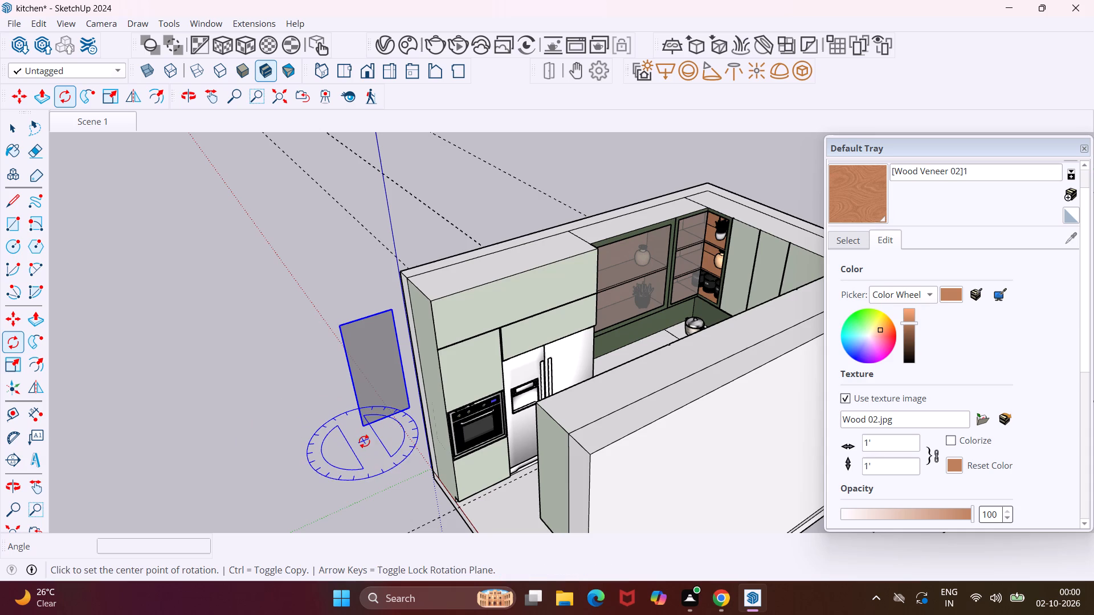
left_click(365, 441)
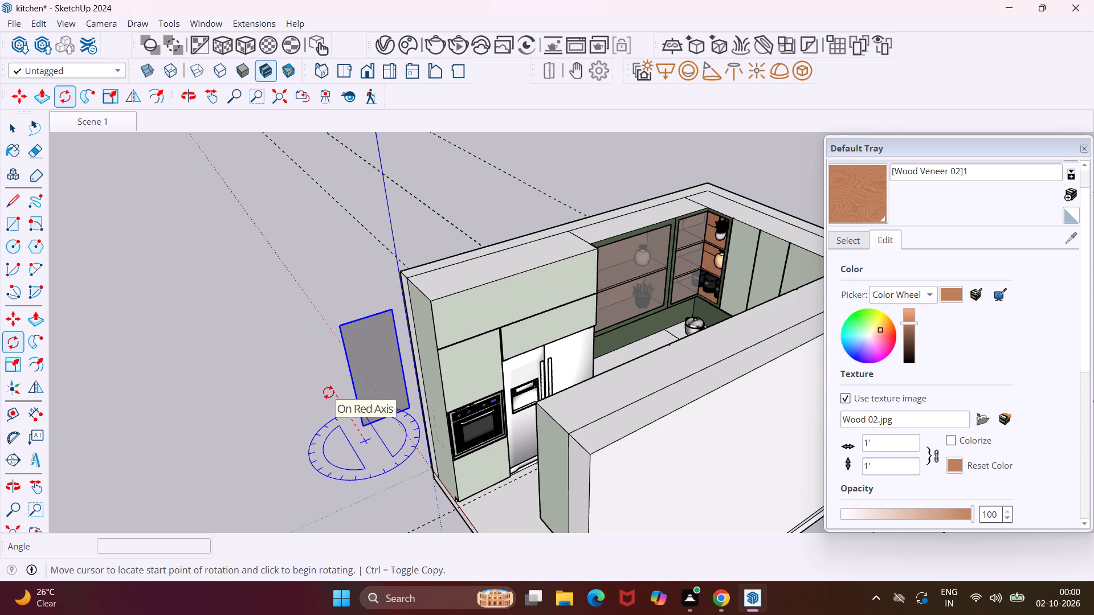
left_click(328, 392)
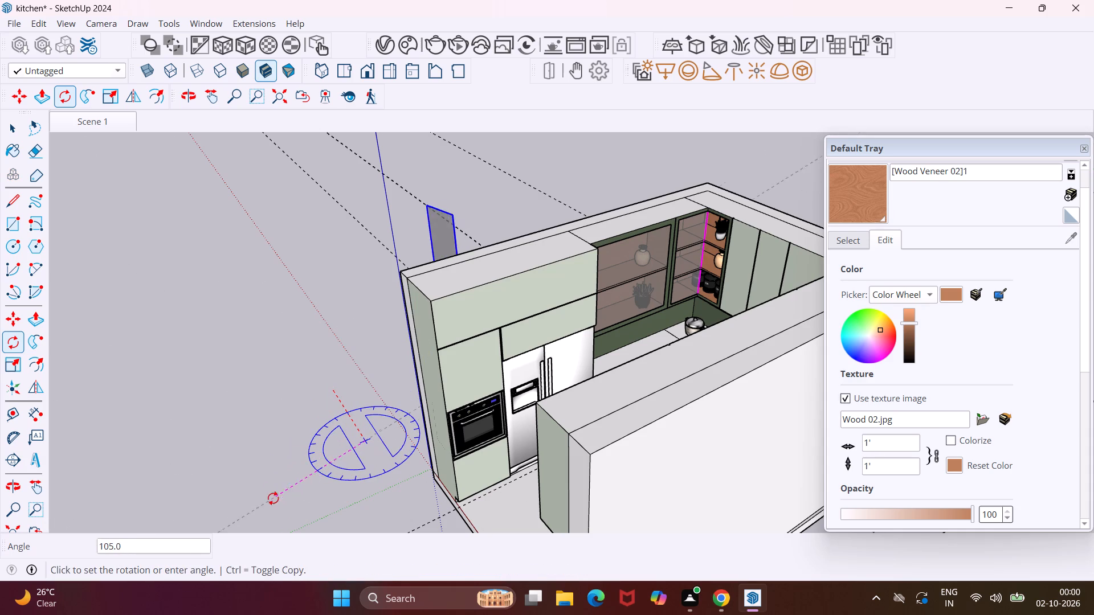
left_click(263, 483)
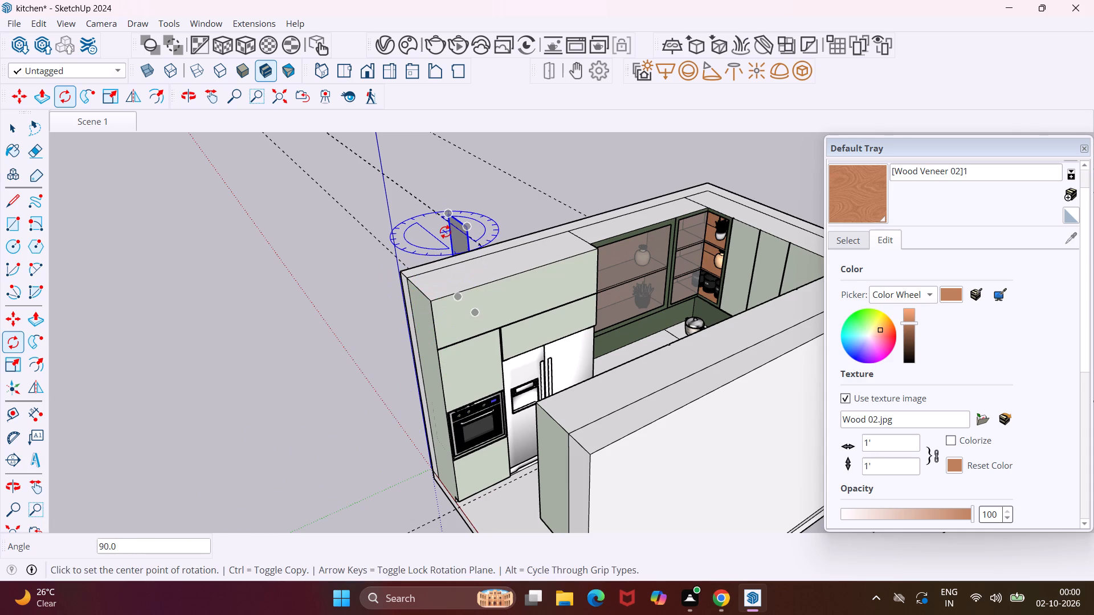
Move the rotated glass panel by its top corner onto the top corner of the adjoining corner shelf's opening, next to the hob-wall cabinets.
key("m")
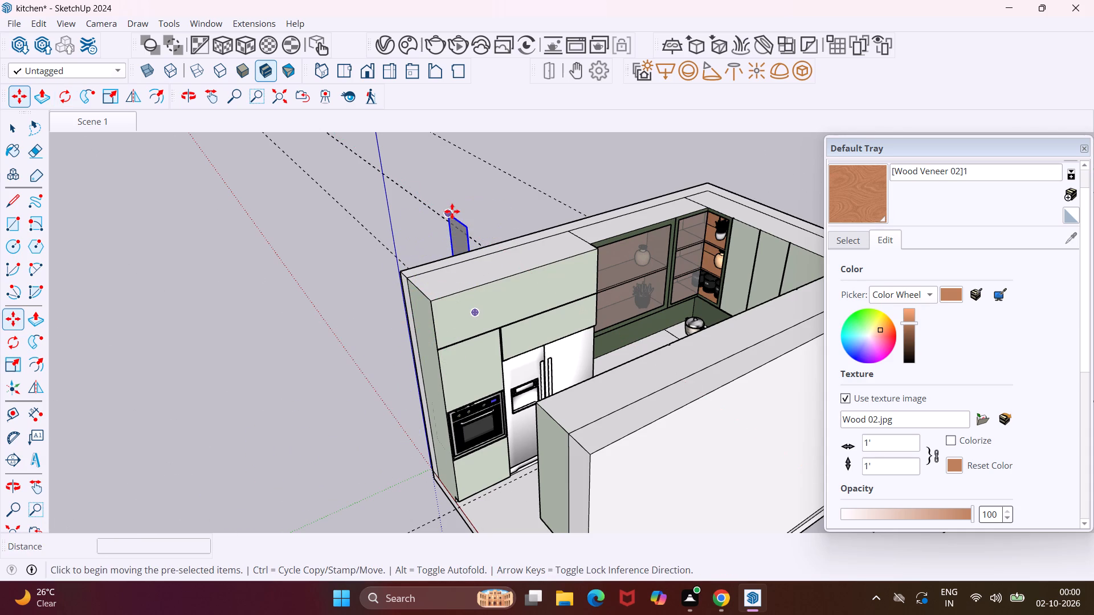
middle_click_drag(450, 209, 633, 239)
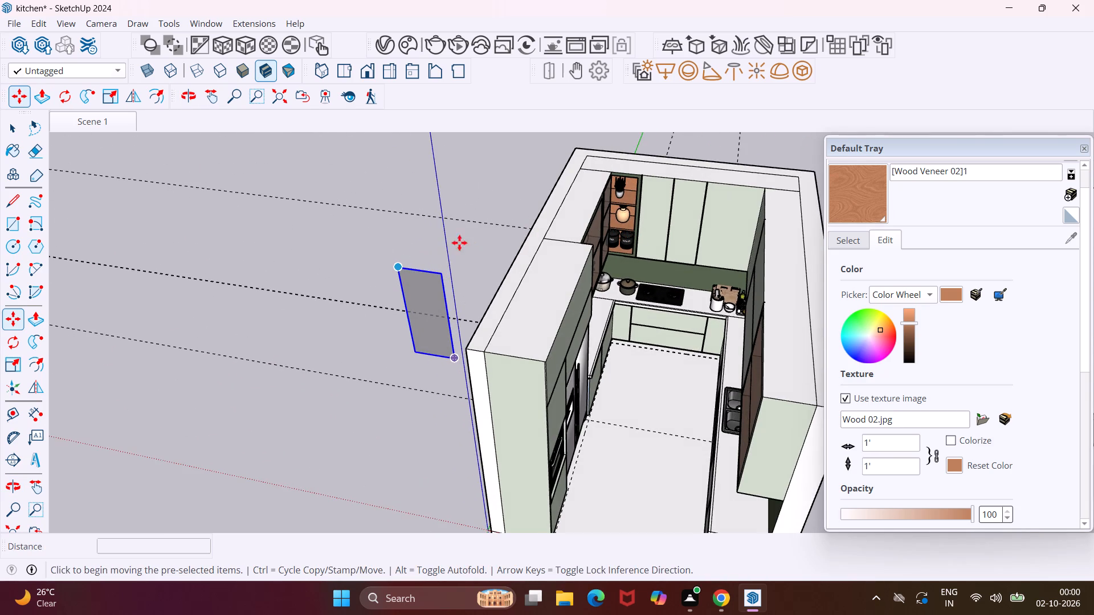
scroll(391, 267, "up", 17)
middle_click_drag(386, 266, 434, 274)
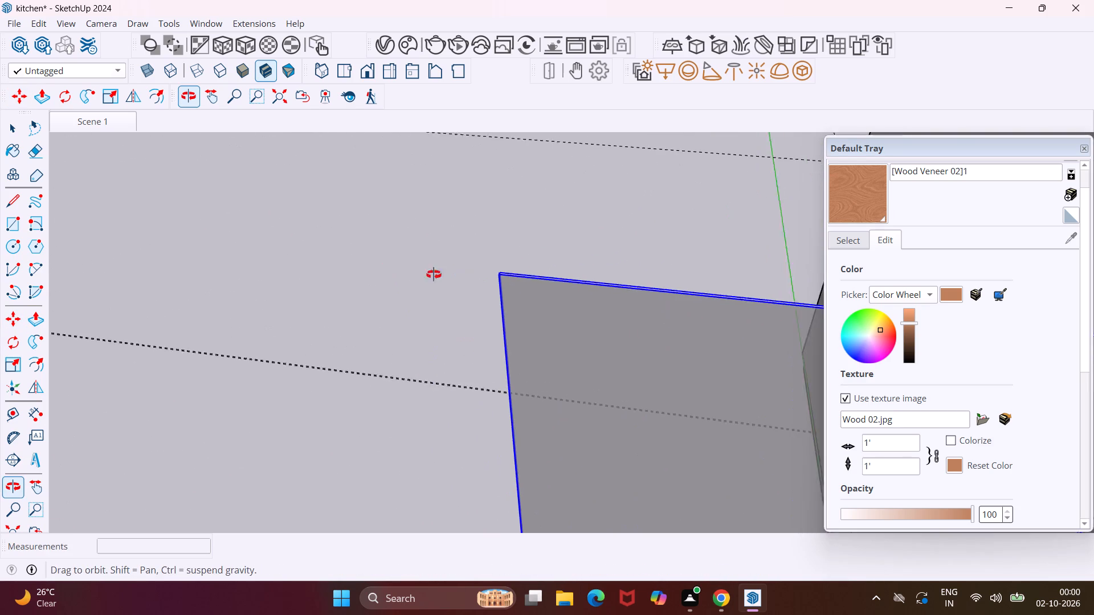
middle_click_drag(434, 274, 518, 299)
scroll(484, 298, "up", 6)
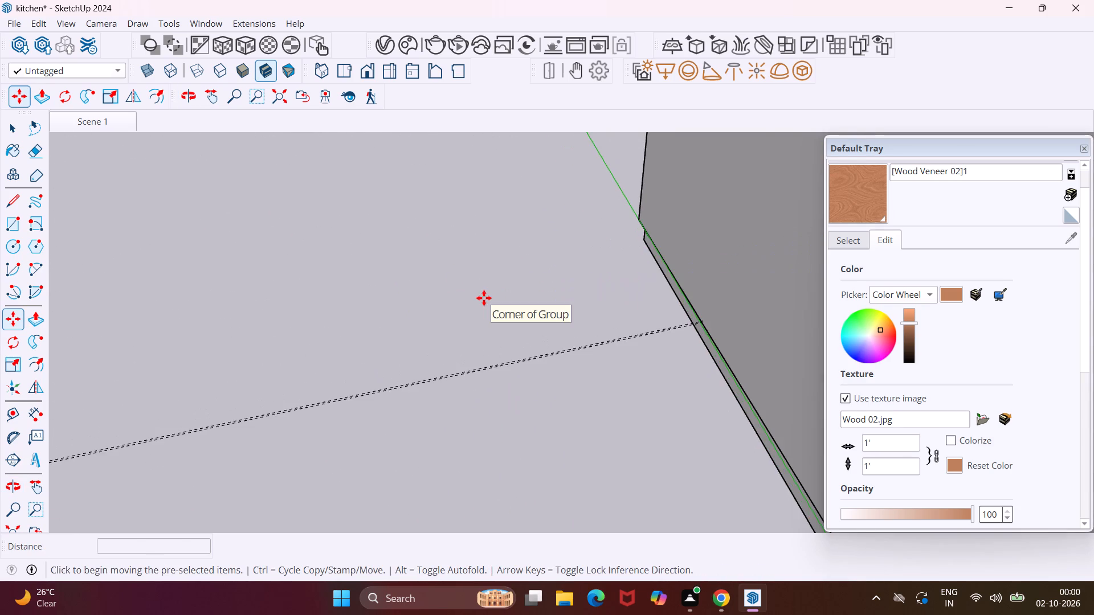
scroll(484, 298, "down", 10)
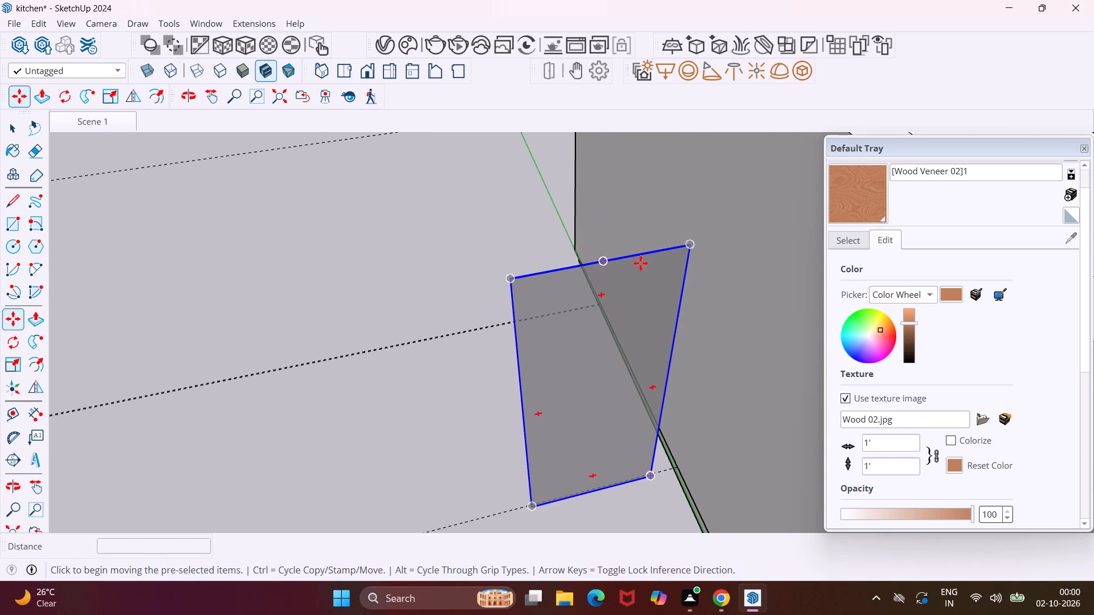
scroll(698, 247, "up", 9)
scroll(645, 236, "down", 2)
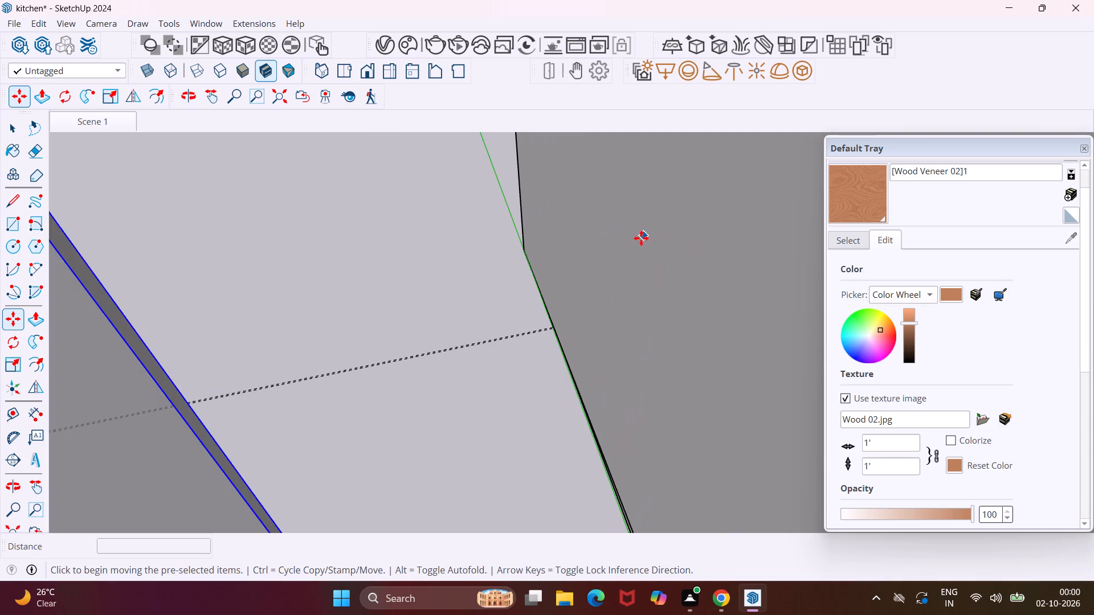
scroll(589, 253, "down", 2)
scroll(529, 244, "up", 10)
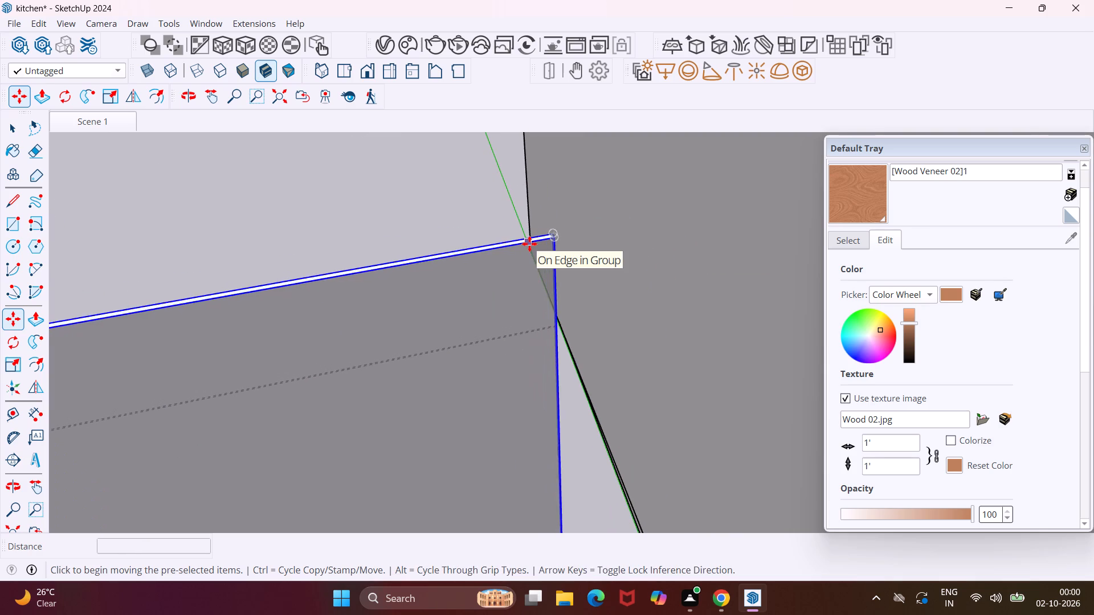
scroll(529, 244, "up", 13)
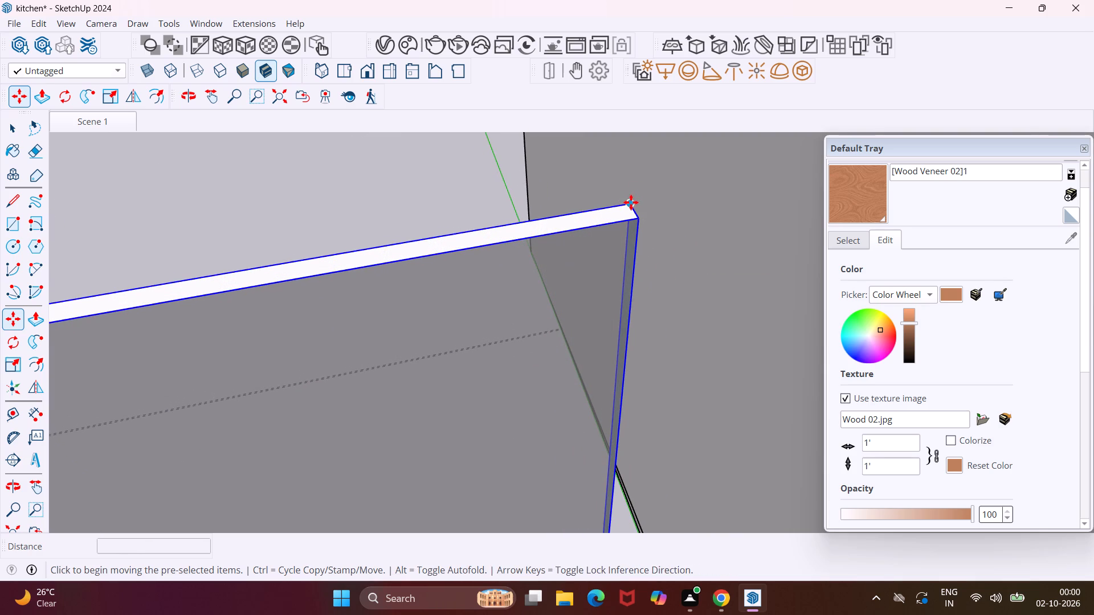
left_click(631, 202)
scroll(587, 199, "down", 17)
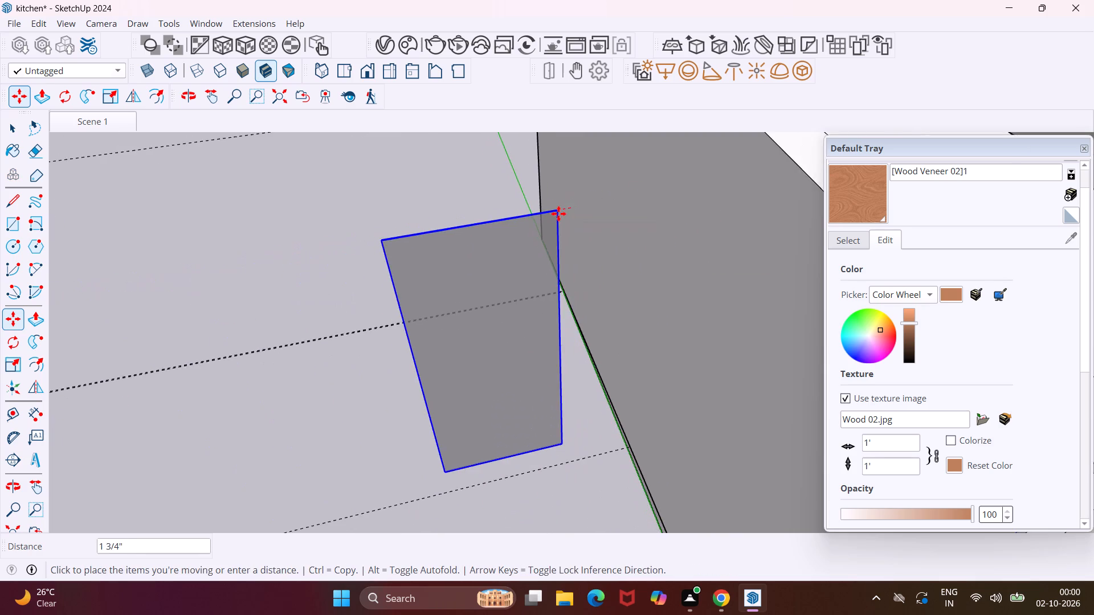
scroll(558, 214, "down", 18)
scroll(534, 225, "down", 5)
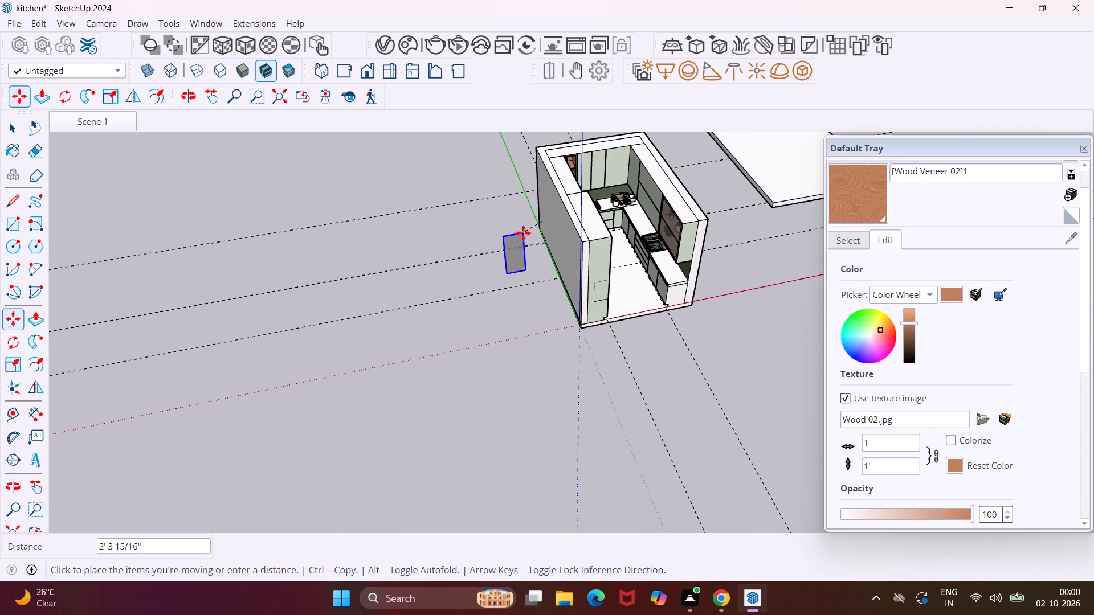
middle_click_drag(609, 159, 522, 173)
scroll(617, 163, "up", 14)
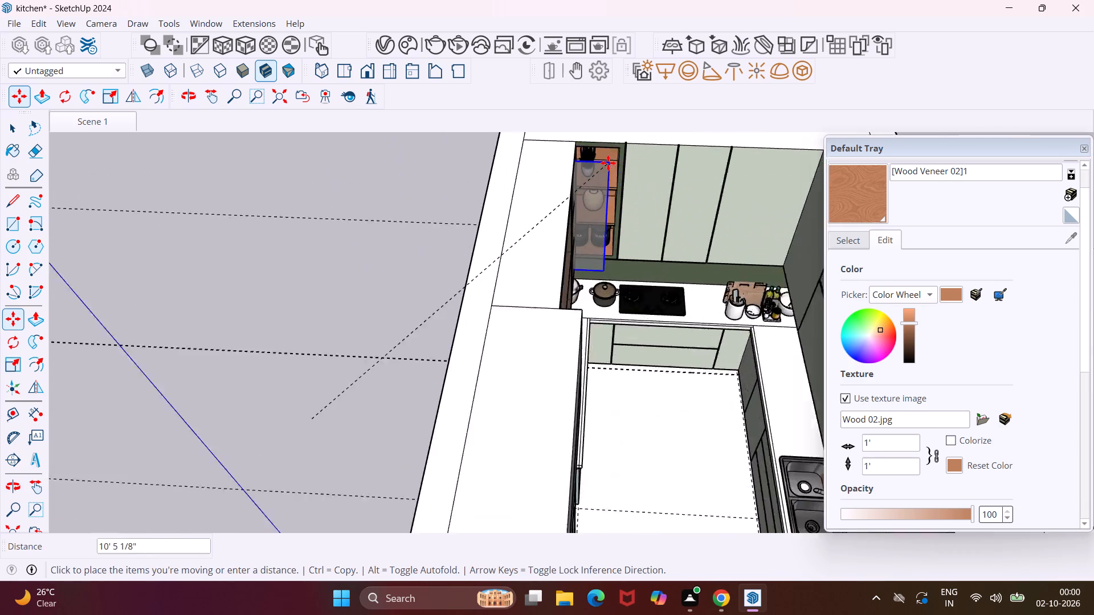
scroll(608, 163, "up", 10)
scroll(624, 154, "down", 8)
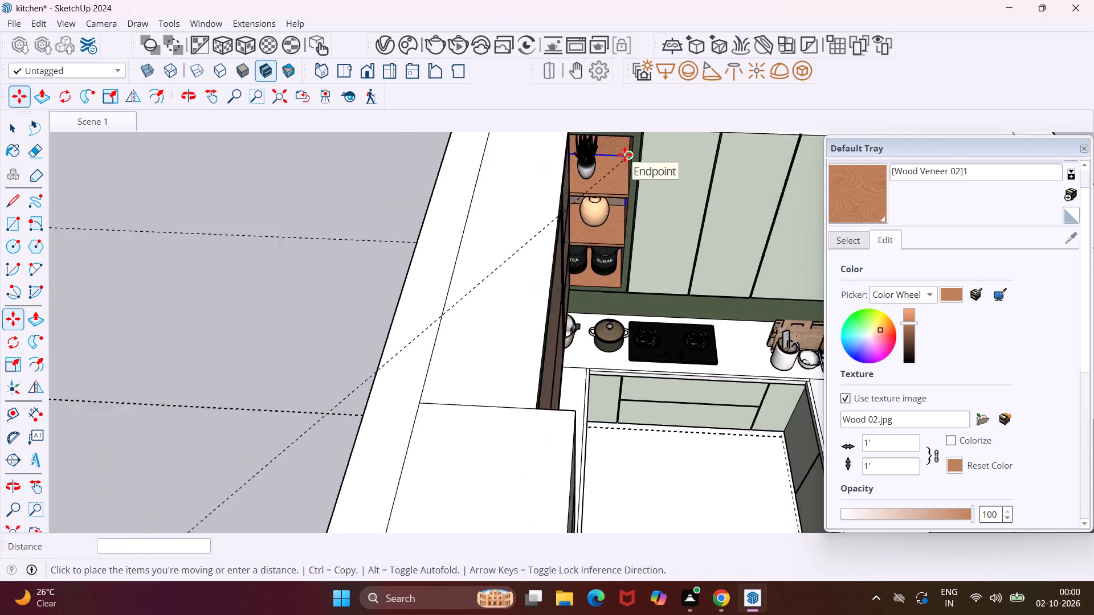
scroll(624, 154, "down", 1)
middle_click_drag(624, 154, 552, 158)
scroll(552, 158, "down", 1)
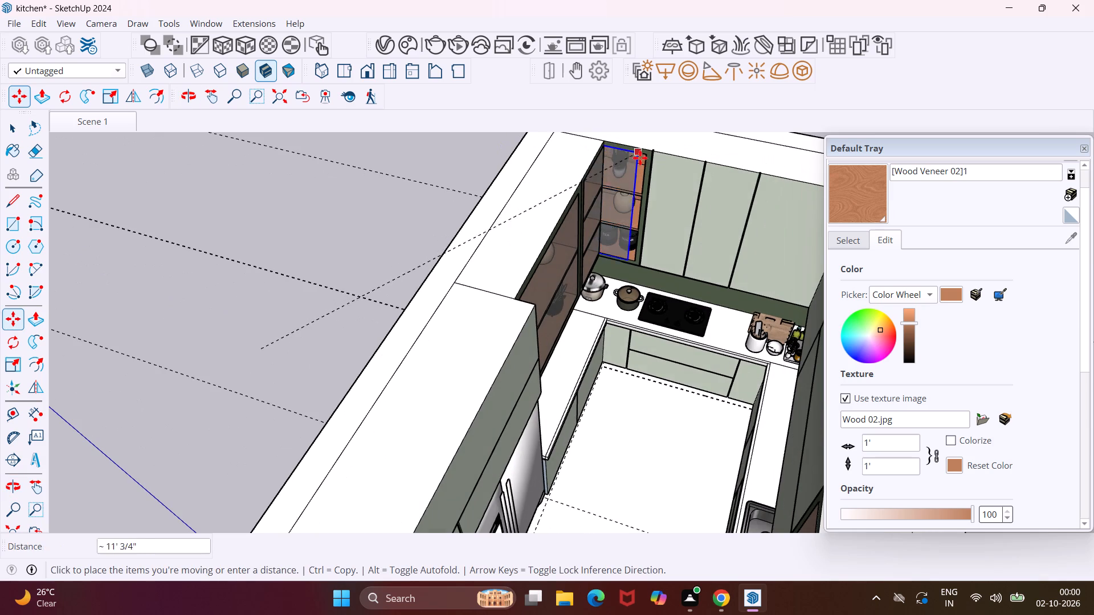
scroll(644, 150, "up", 10)
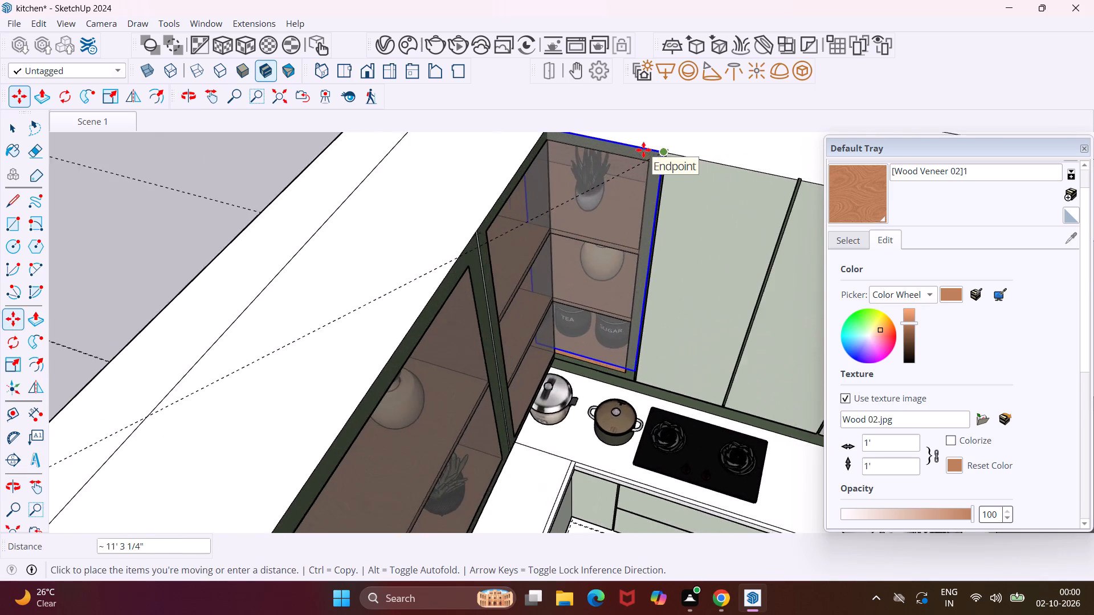
scroll(643, 150, "up", 7)
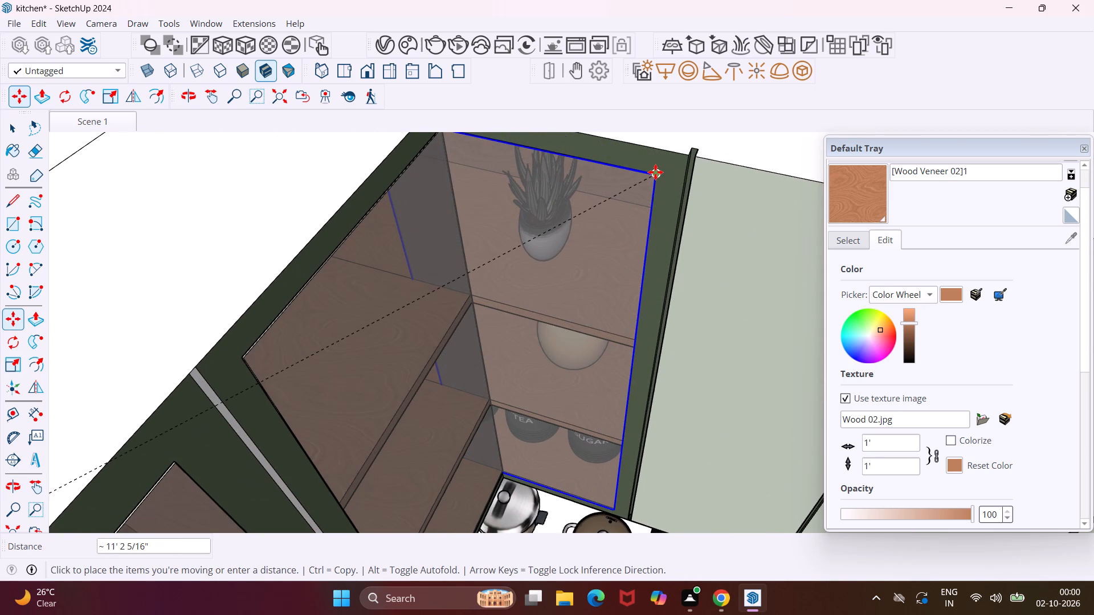
left_click(655, 172)
middle_click_drag(659, 165, 665, 154)
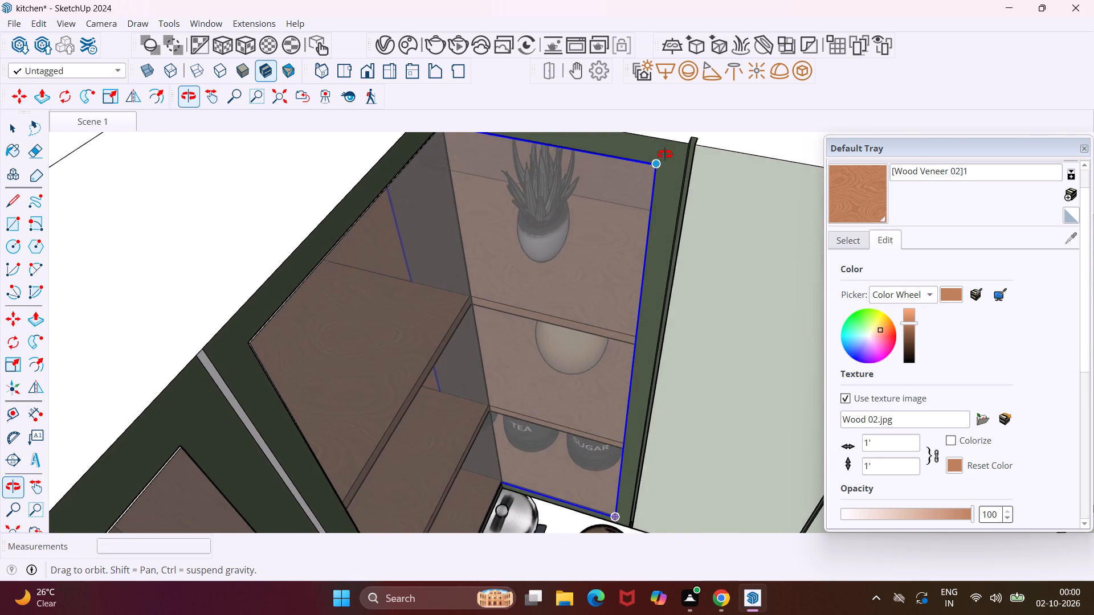
middle_click_drag(665, 154, 701, 84)
scroll(584, 225, "down", 9)
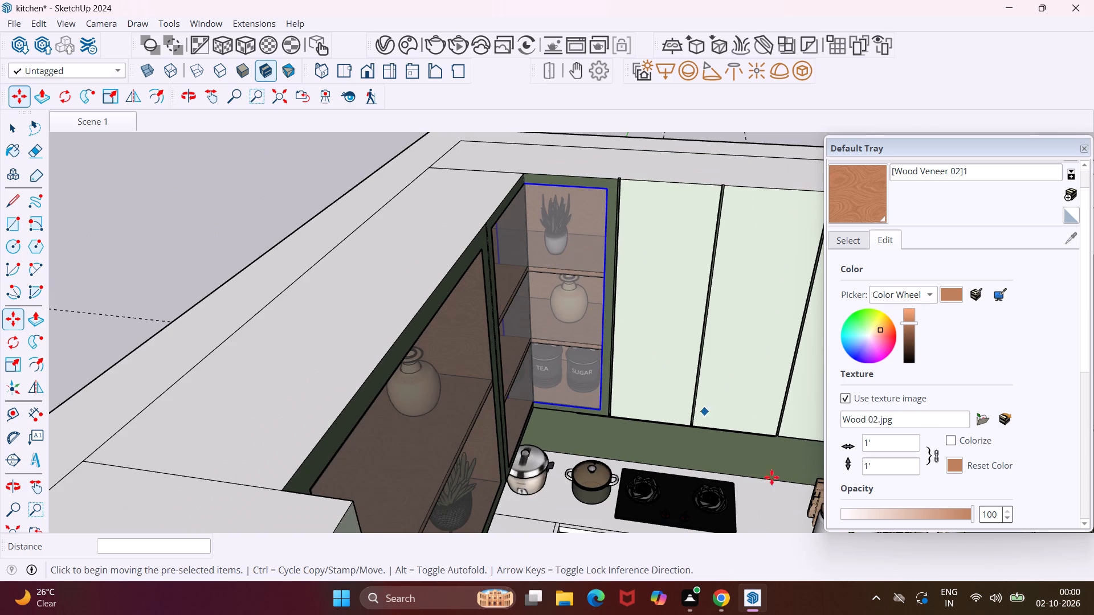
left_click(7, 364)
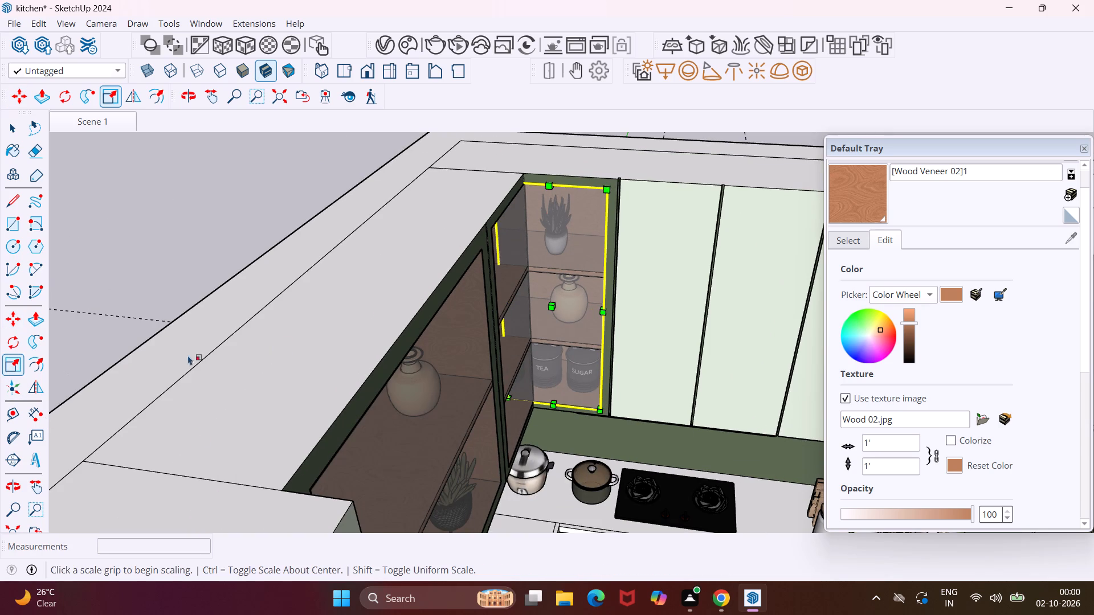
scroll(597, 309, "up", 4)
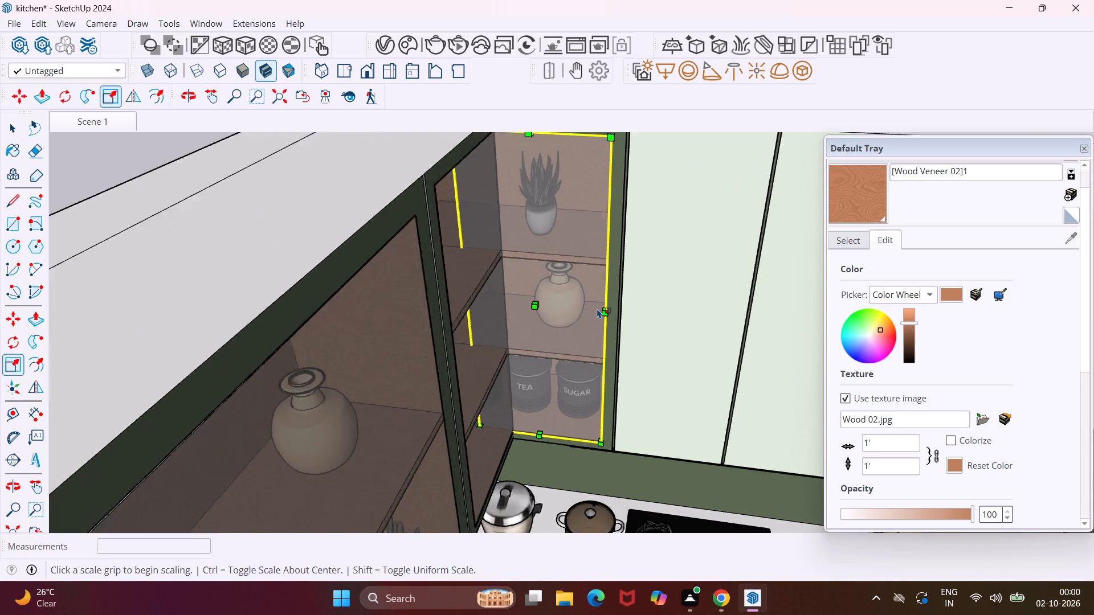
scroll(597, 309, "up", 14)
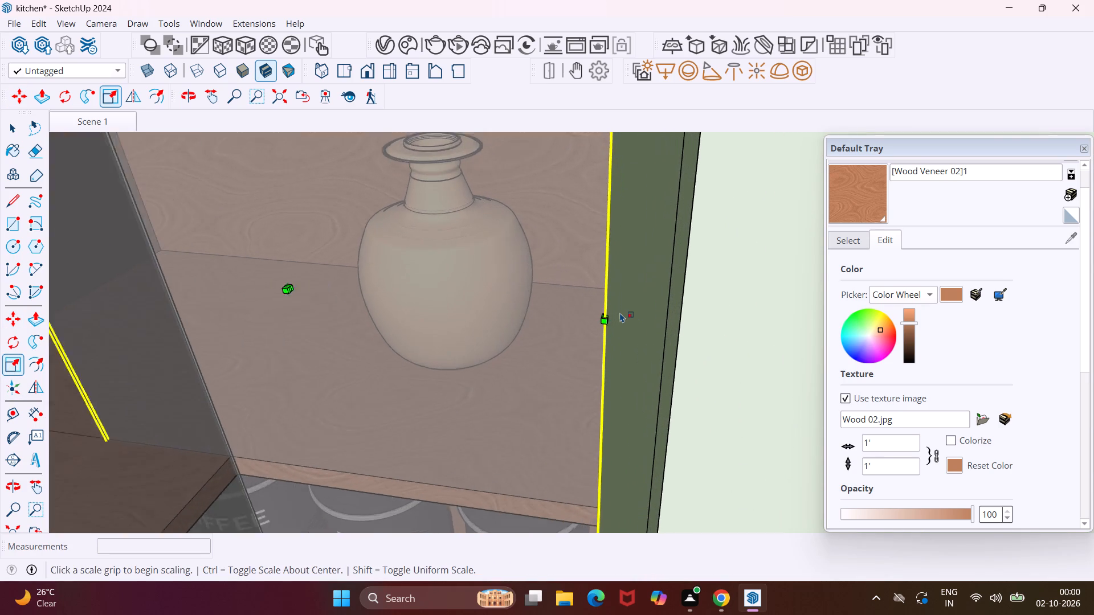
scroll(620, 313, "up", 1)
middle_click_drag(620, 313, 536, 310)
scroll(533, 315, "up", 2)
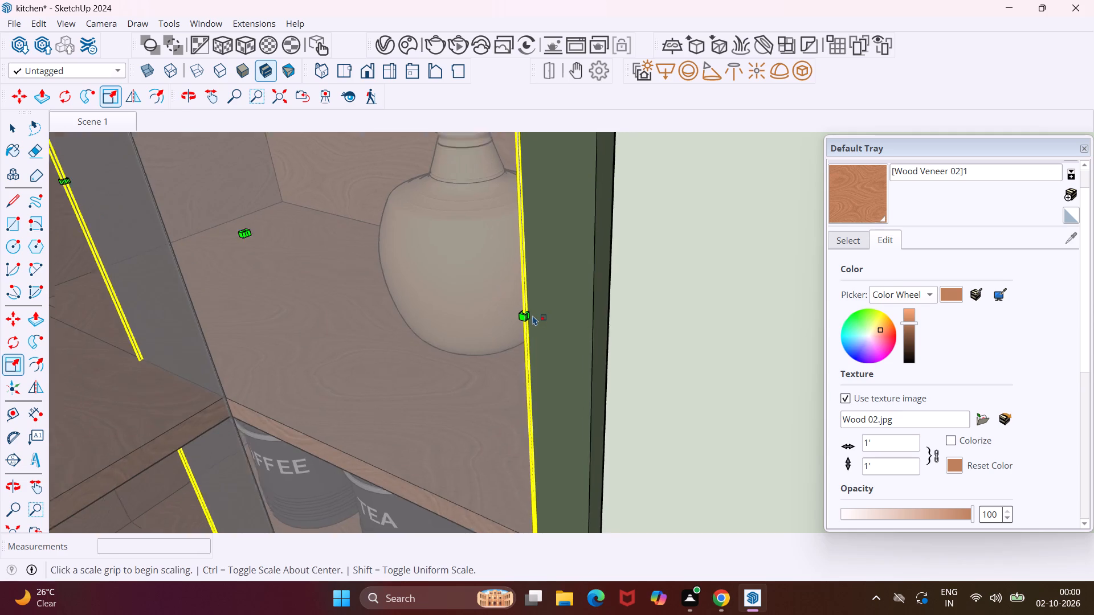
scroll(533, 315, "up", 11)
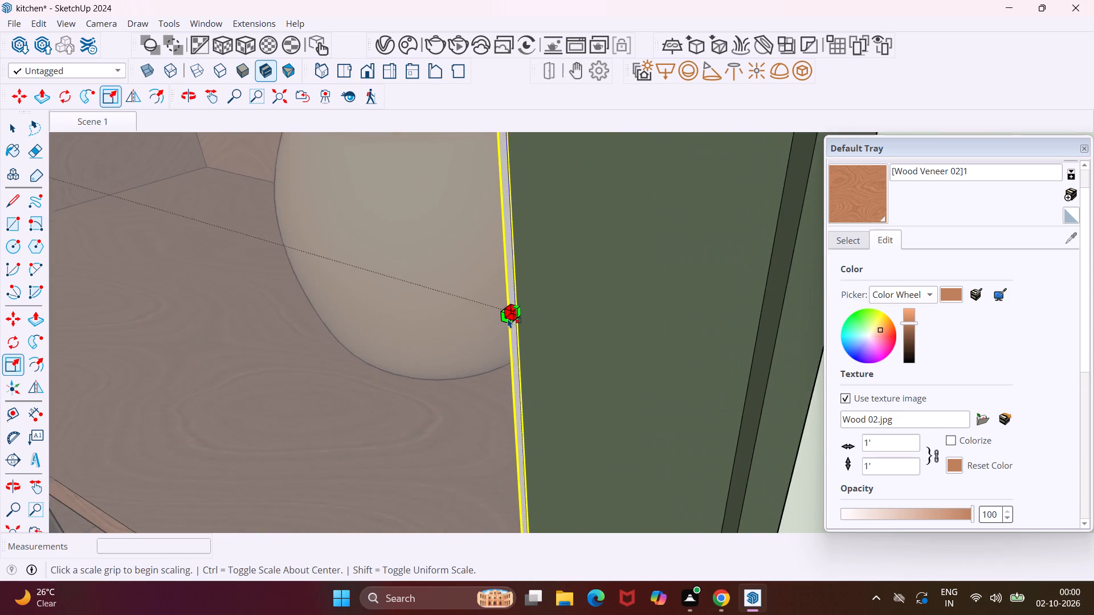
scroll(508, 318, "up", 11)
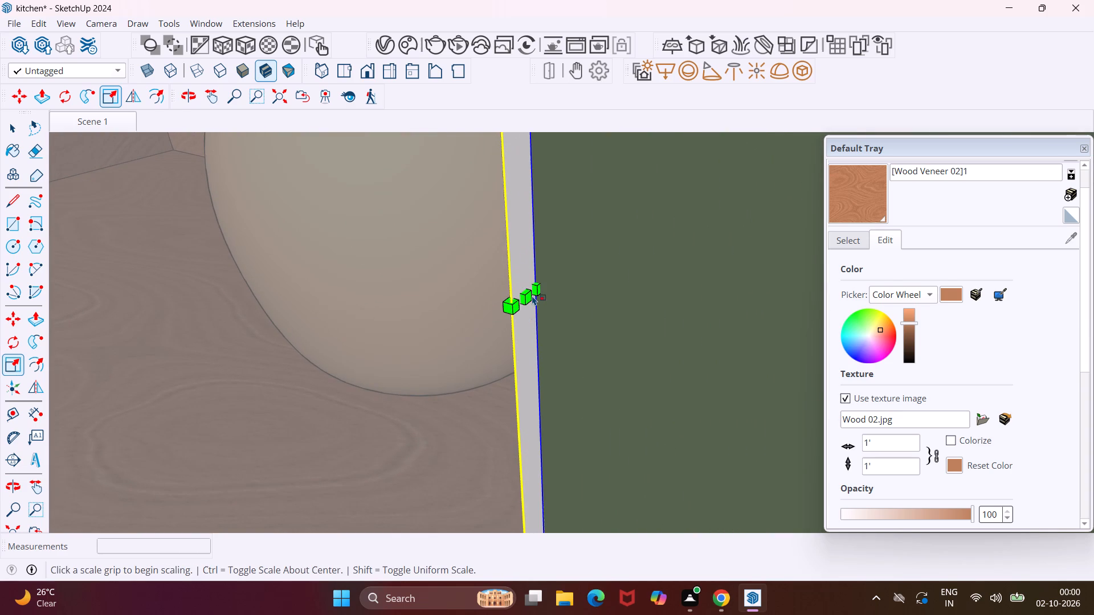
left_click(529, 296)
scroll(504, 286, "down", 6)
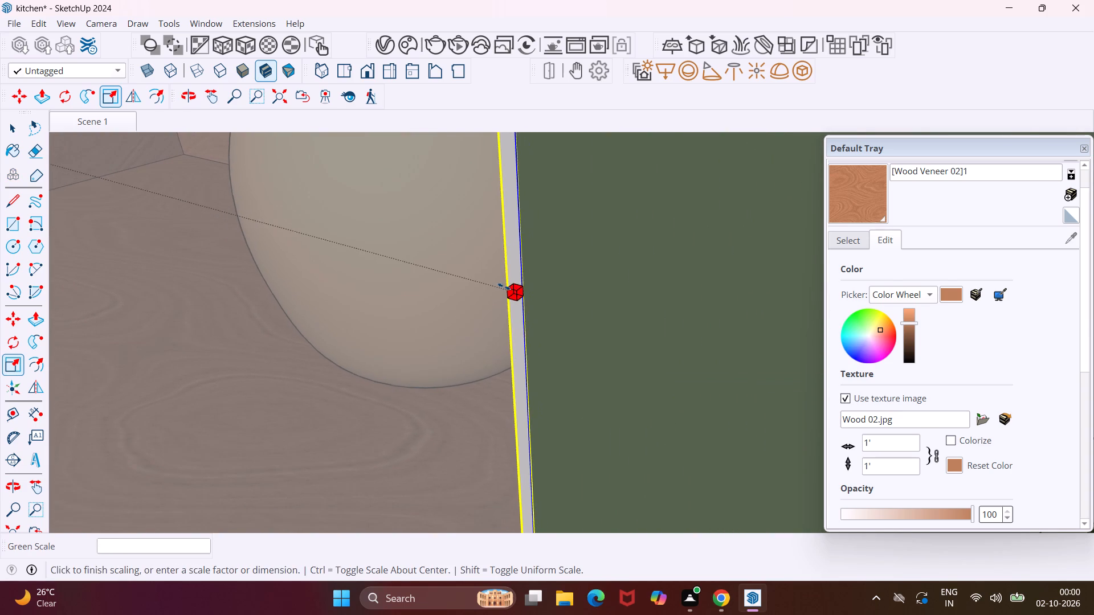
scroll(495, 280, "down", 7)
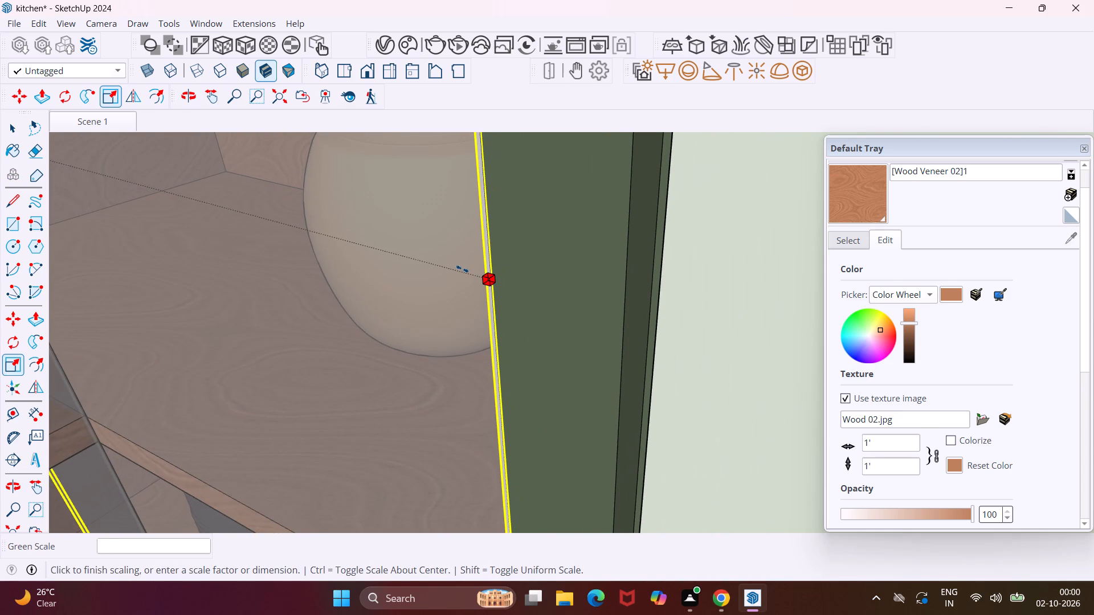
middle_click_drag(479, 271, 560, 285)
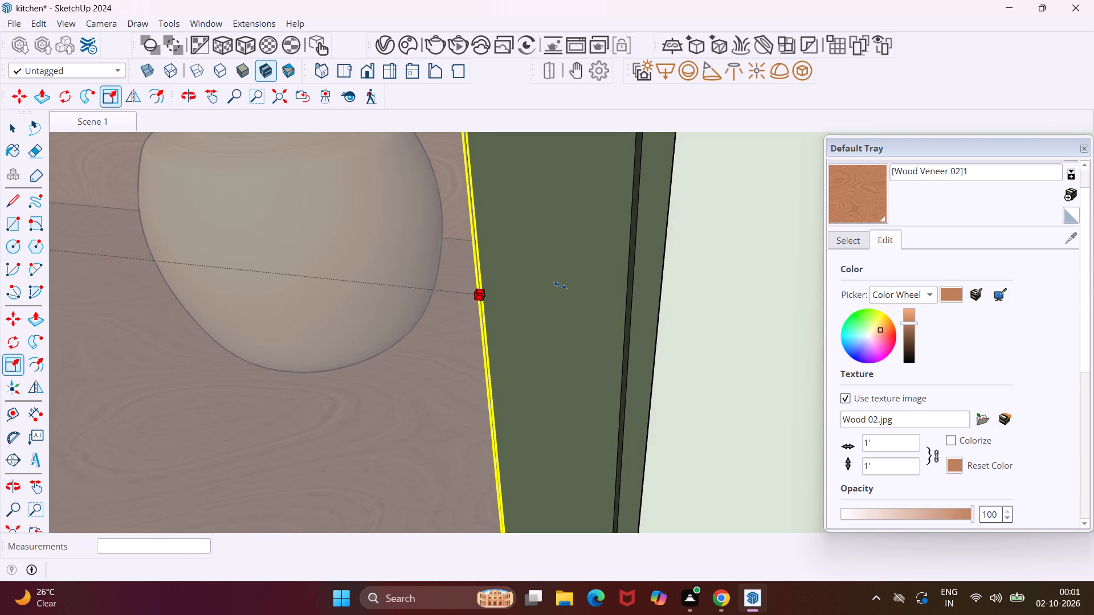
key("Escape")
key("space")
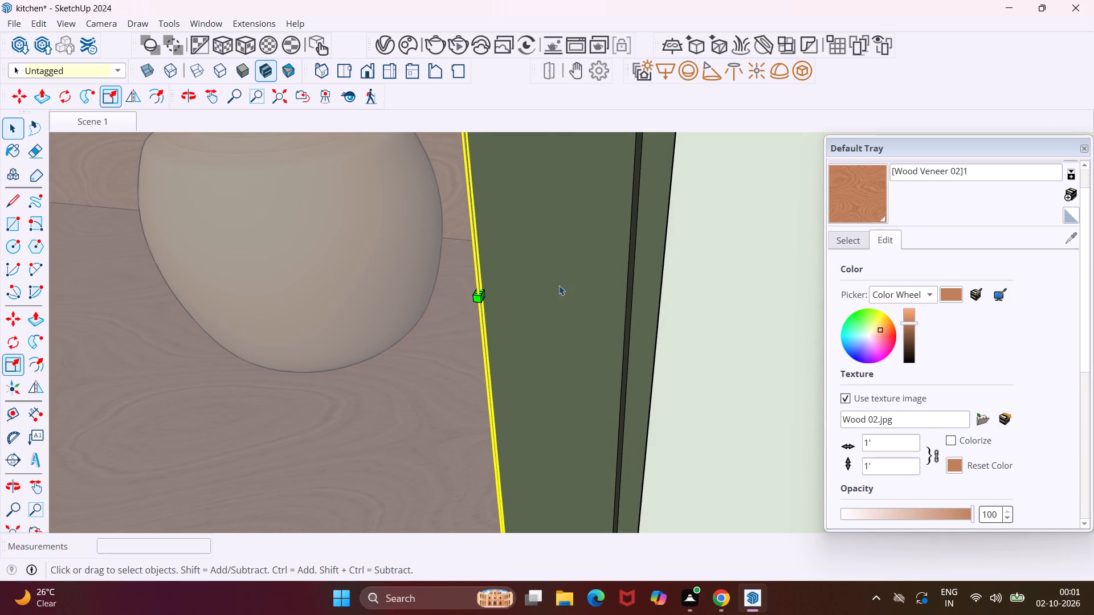
Move the glass panel about 6 11/16" sideways along the cabinet front, away from the inner corner and towards the hob-wall cabinets.
scroll(471, 299, "down", 6)
middle_click_drag(454, 298, 458, 318)
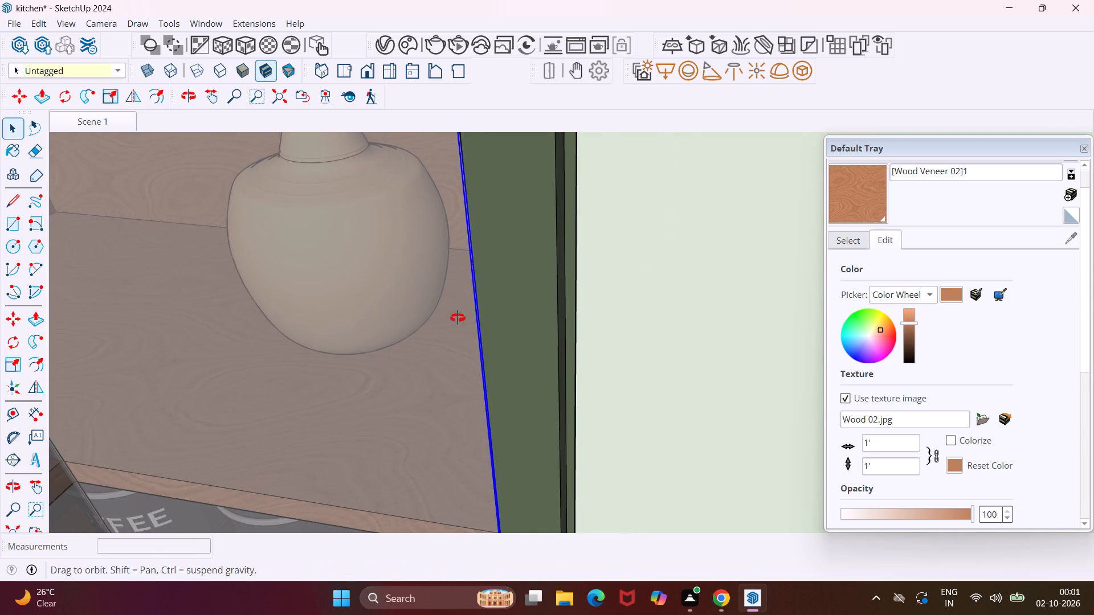
middle_click_drag(458, 318, 457, 405)
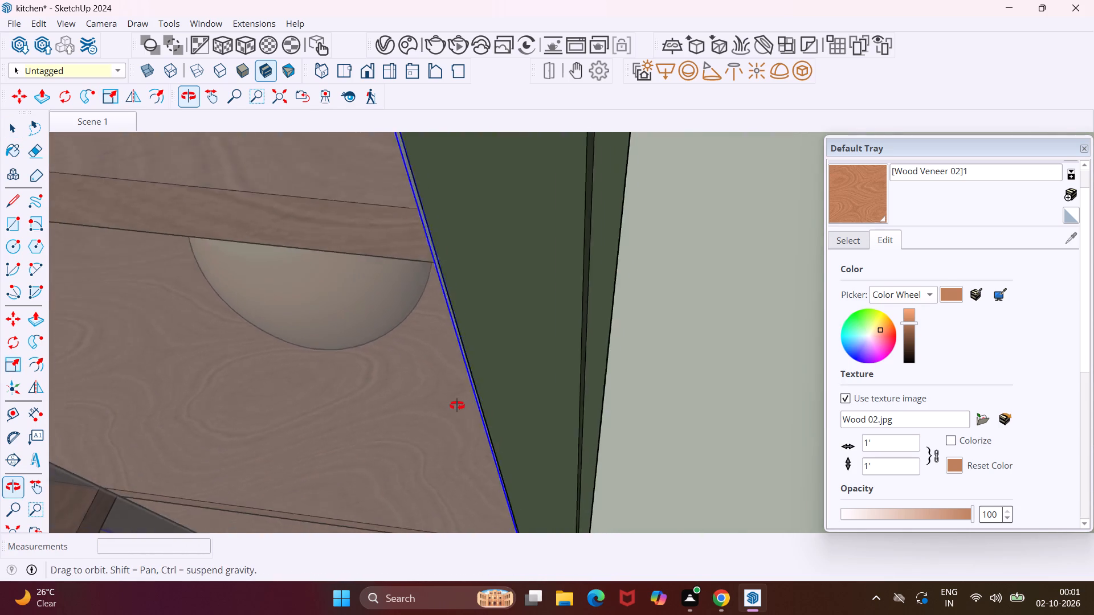
middle_click_drag(457, 405, 427, 405)
scroll(422, 383, "up", 3)
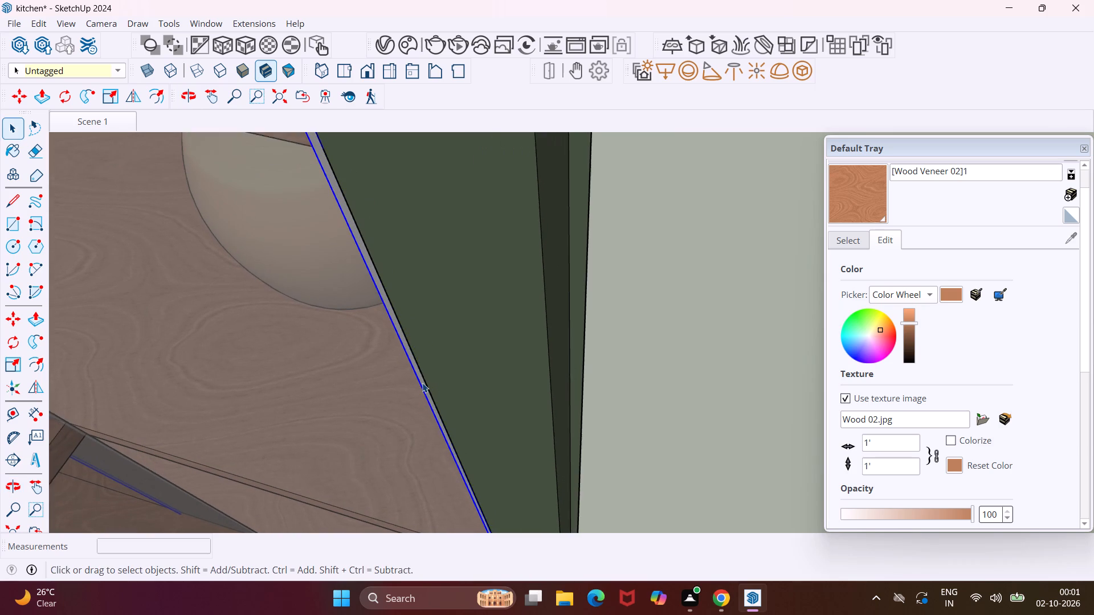
scroll(422, 383, "up", 2)
scroll(422, 382, "down", 17)
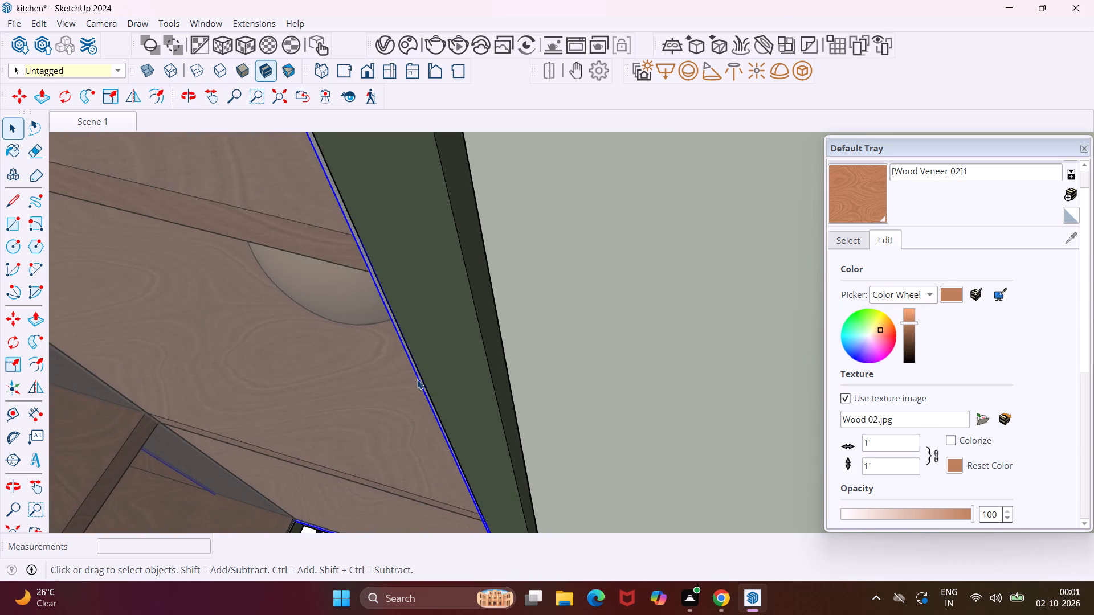
scroll(417, 379, "down", 12)
scroll(416, 382, "down", 20)
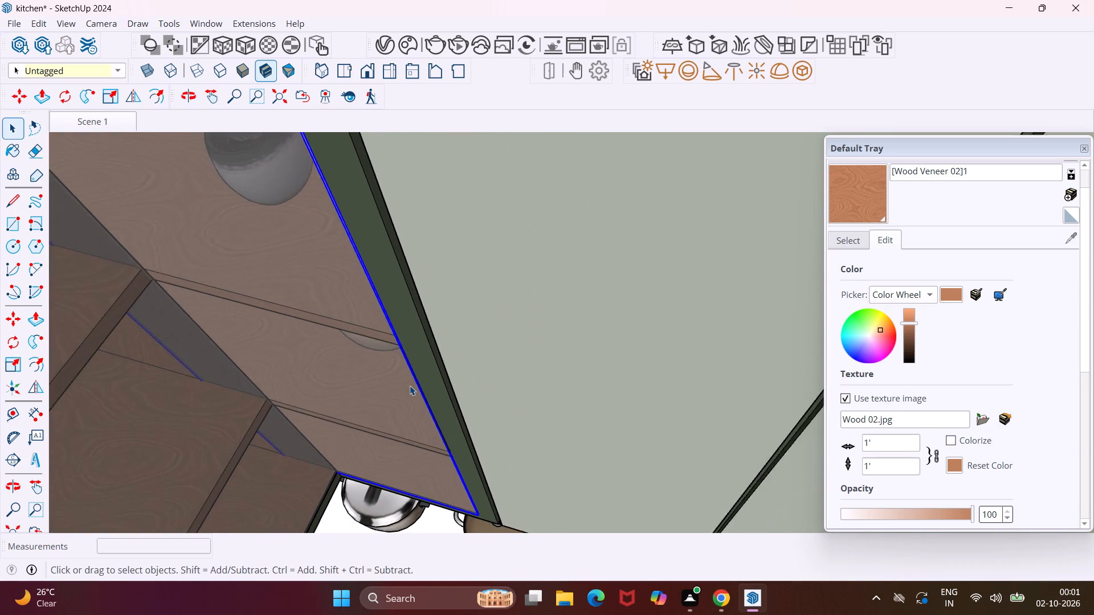
scroll(410, 386, "down", 11)
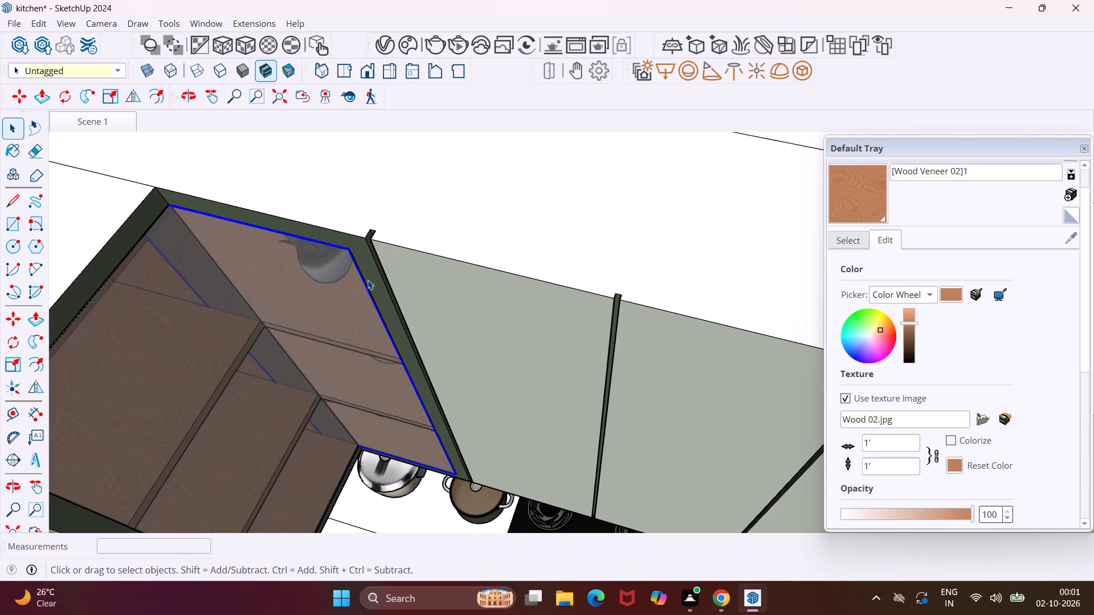
key("m")
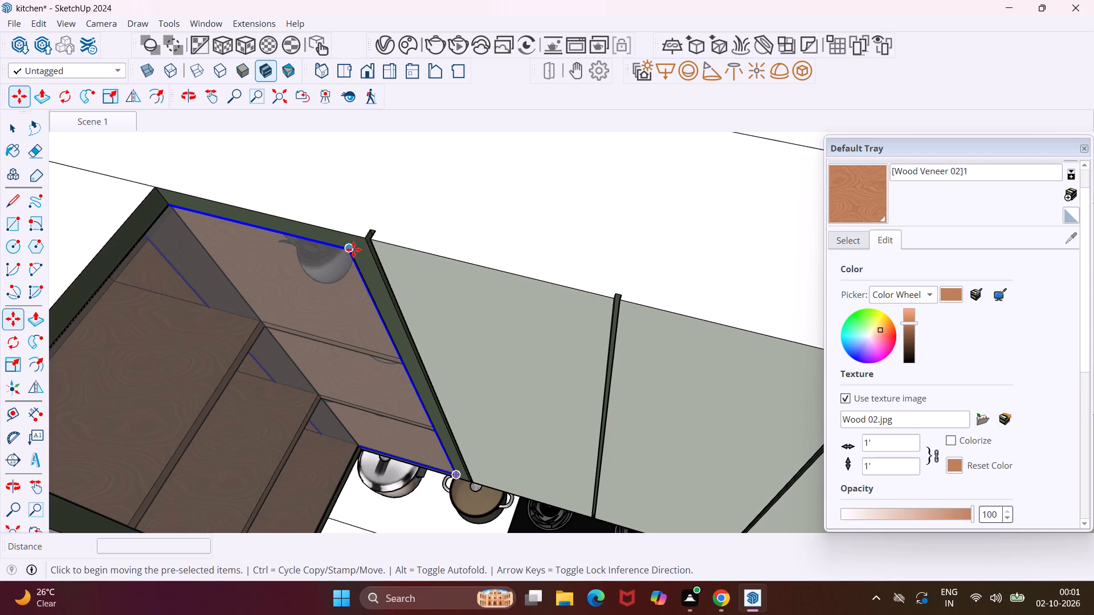
scroll(353, 249, "up", 13)
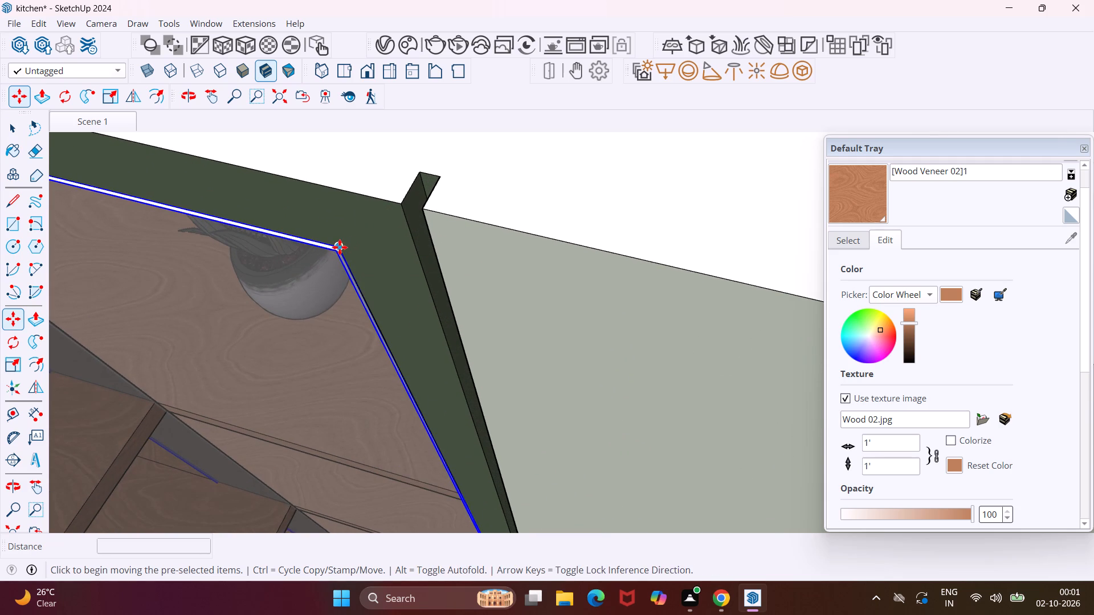
scroll(340, 248, "up", 4)
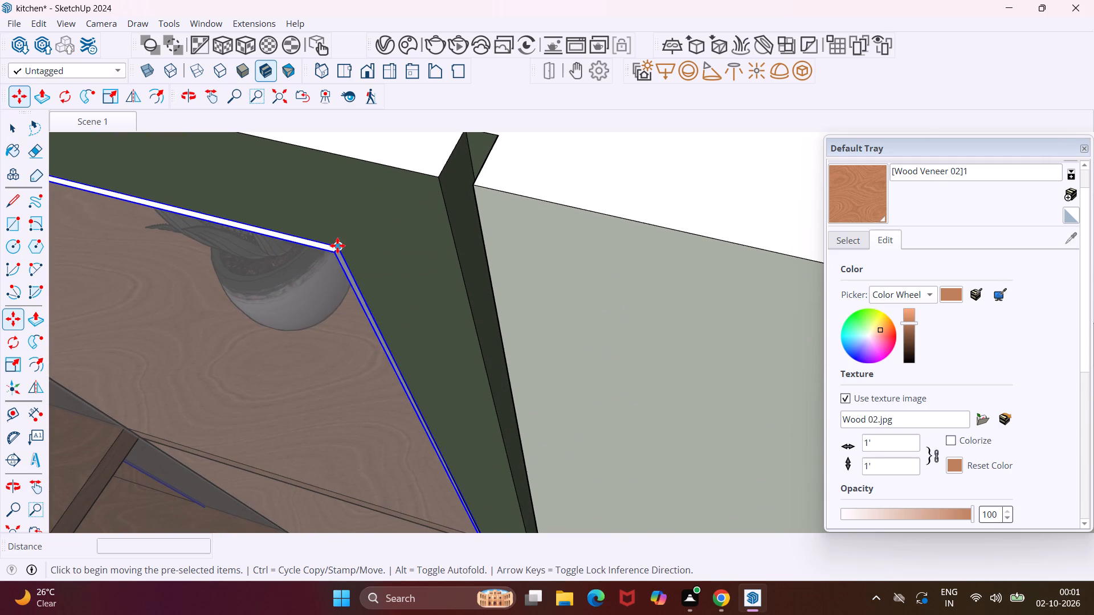
left_click(337, 245)
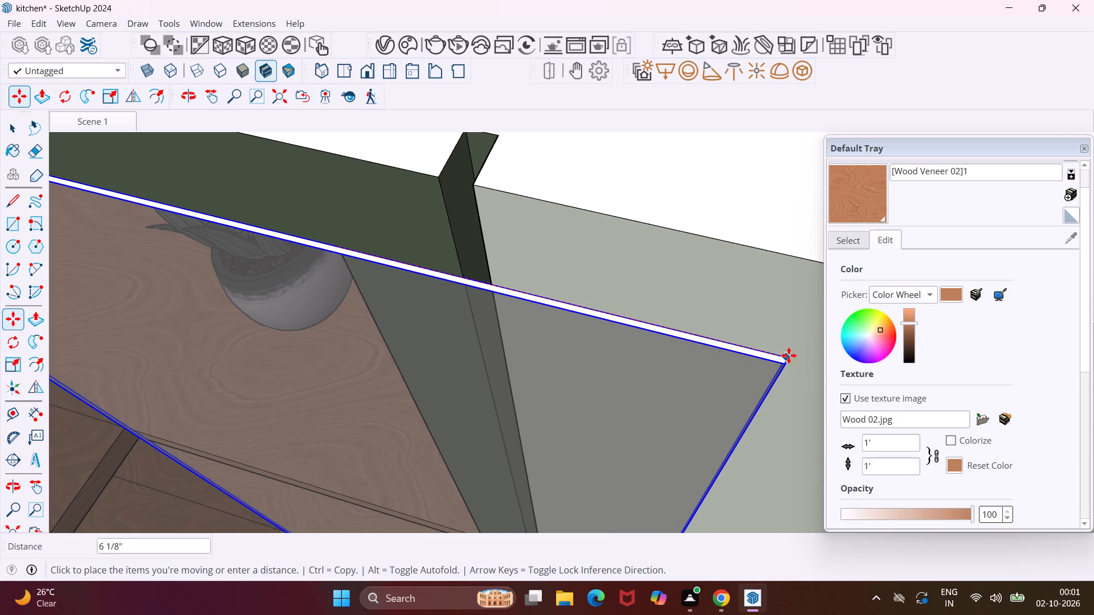
middle_click_drag(789, 355, 781, 224)
scroll(761, 270, "down", 4)
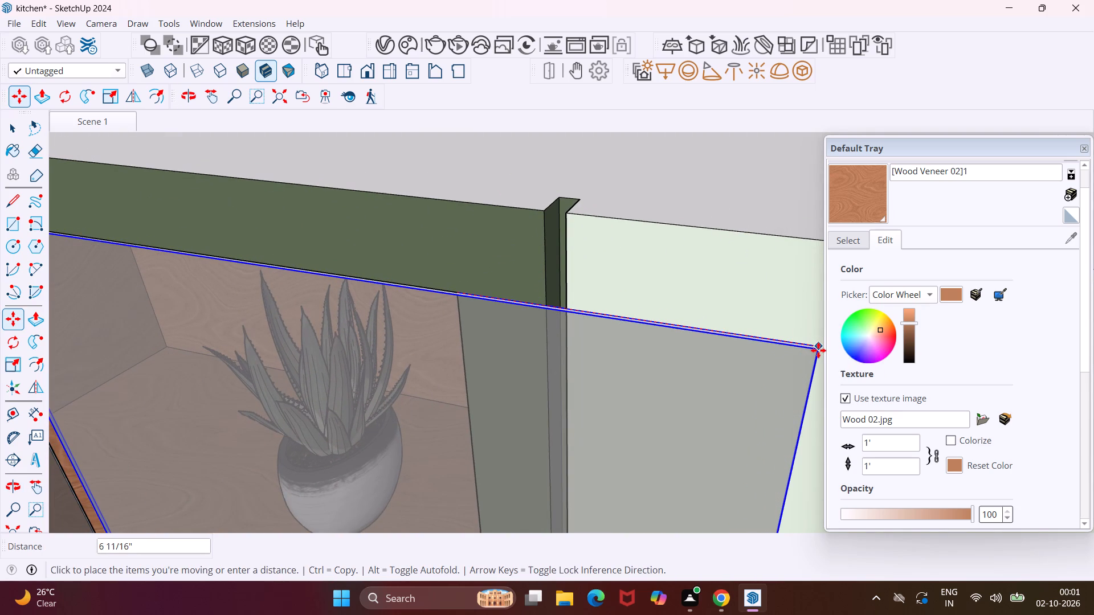
left_click(818, 350)
Move the glass panel about 7/8" back by its top inner corner onto the top corner of the adjoining shelf's glass panel.
scroll(549, 330, "down", 6)
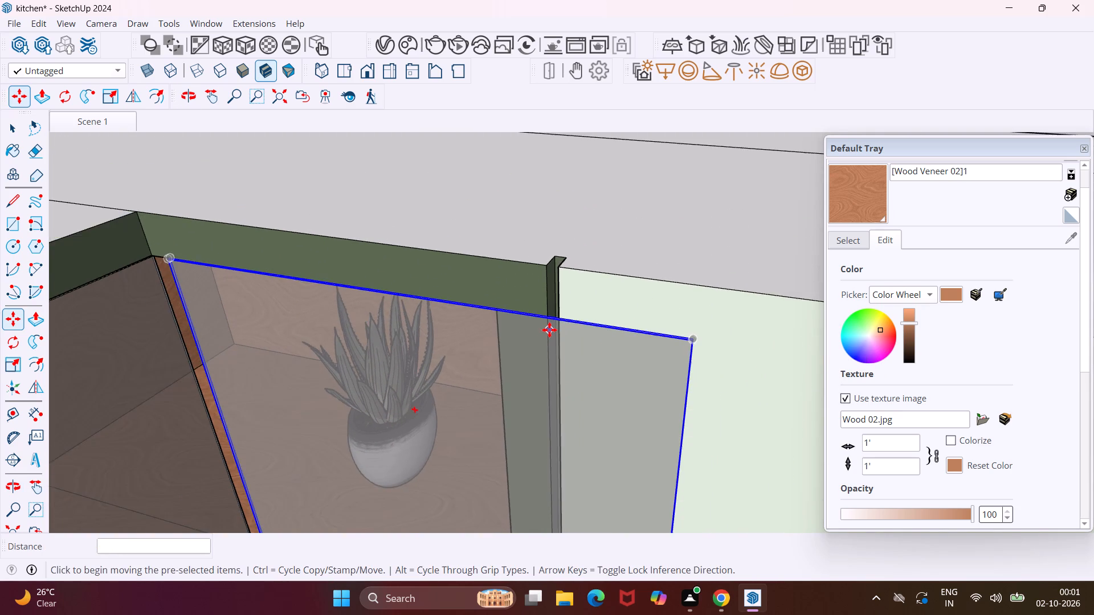
scroll(549, 330, "down", 2)
scroll(220, 266, "up", 7)
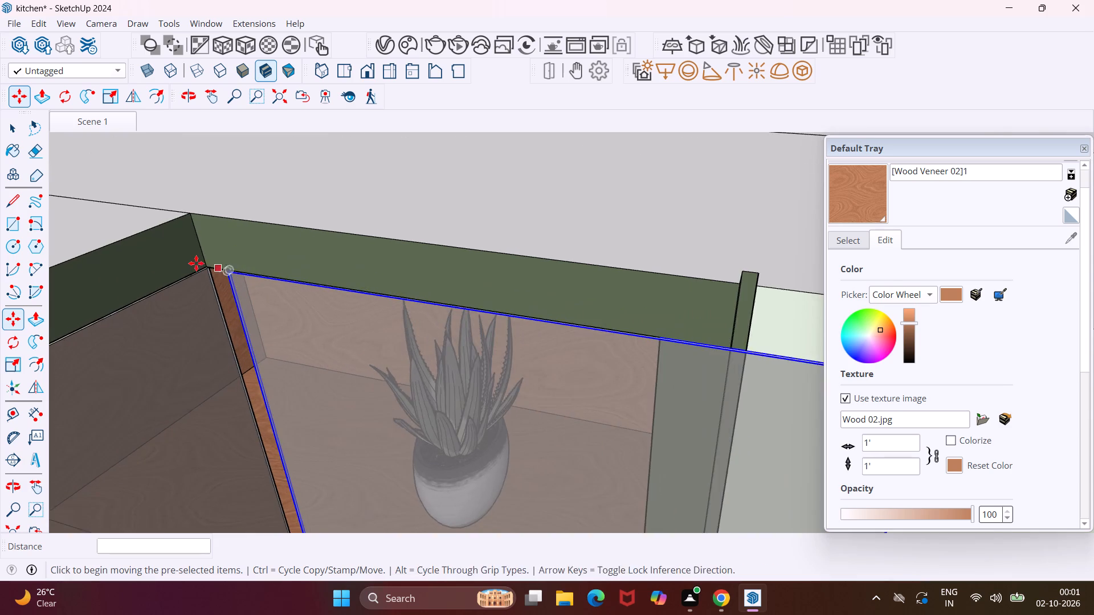
scroll(196, 263, "up", 13)
scroll(184, 261, "up", 10)
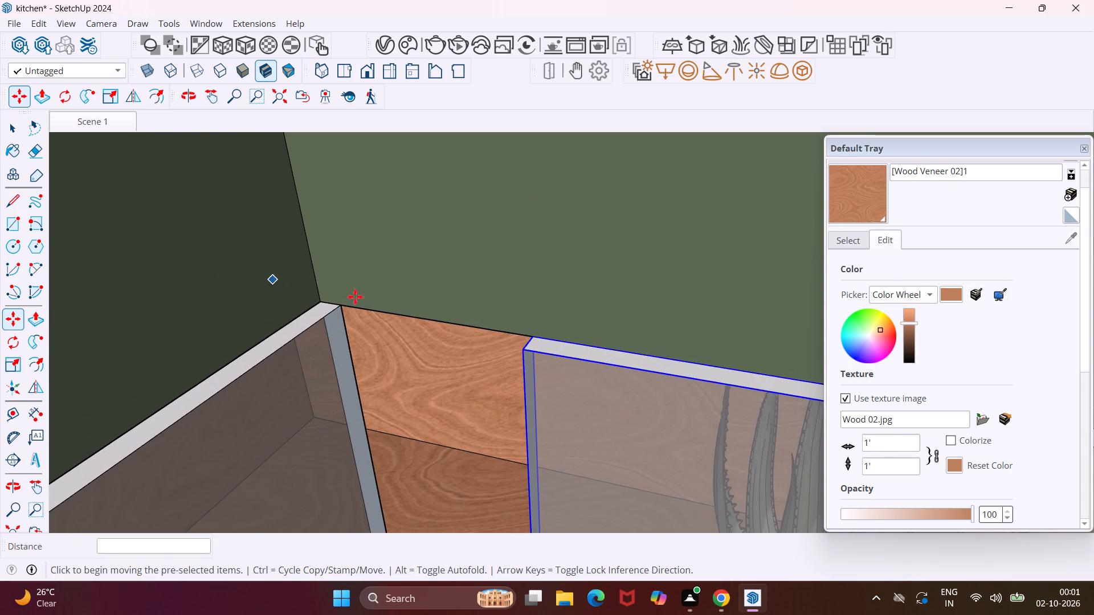
left_click(532, 339)
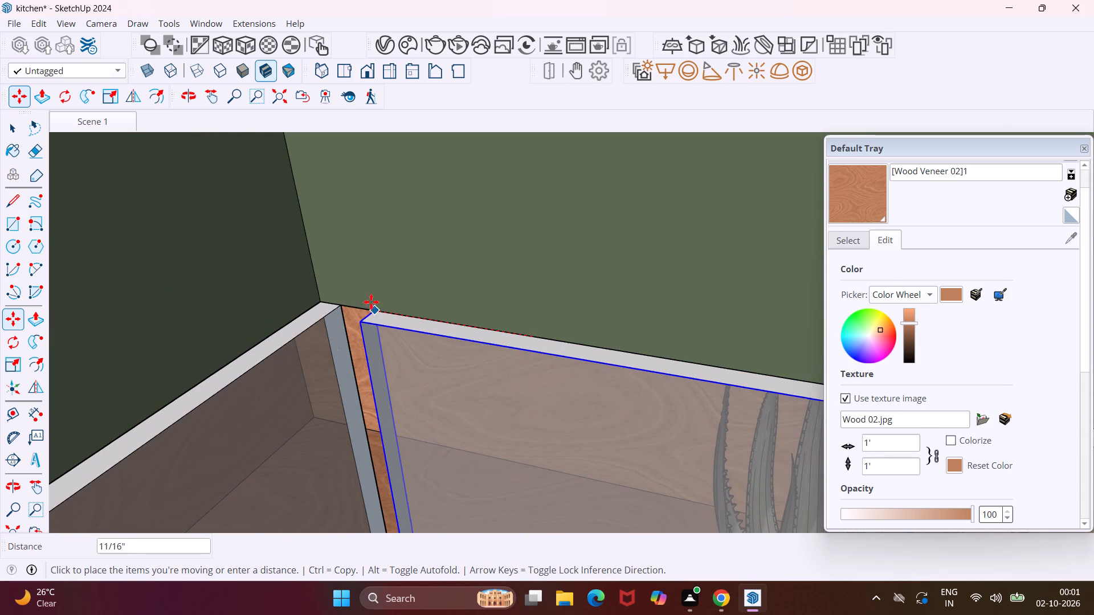
left_click(342, 301)
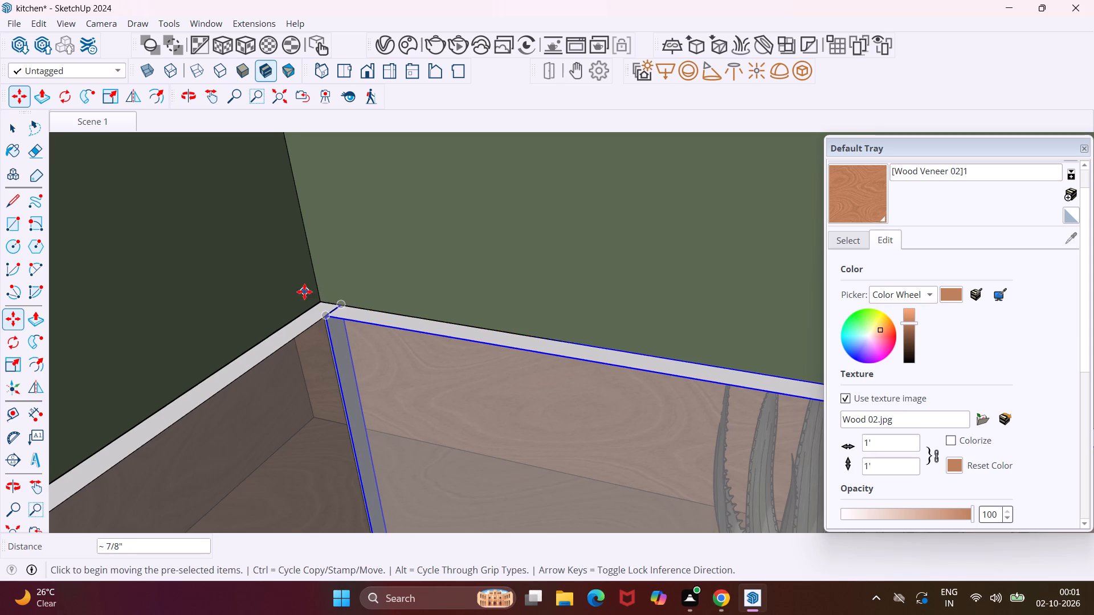
Scale the glass panel's width along the green axis to about 0.72 so it fits inside the corner shelf's frame.
scroll(304, 292, "down", 19)
scroll(289, 265, "down", 13)
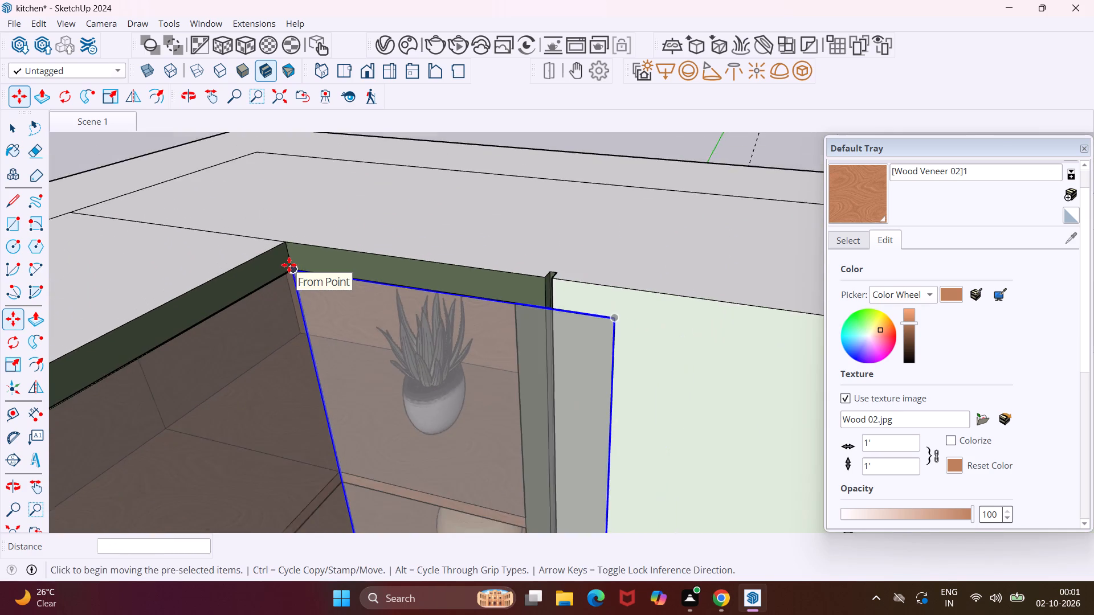
scroll(289, 265, "down", 3)
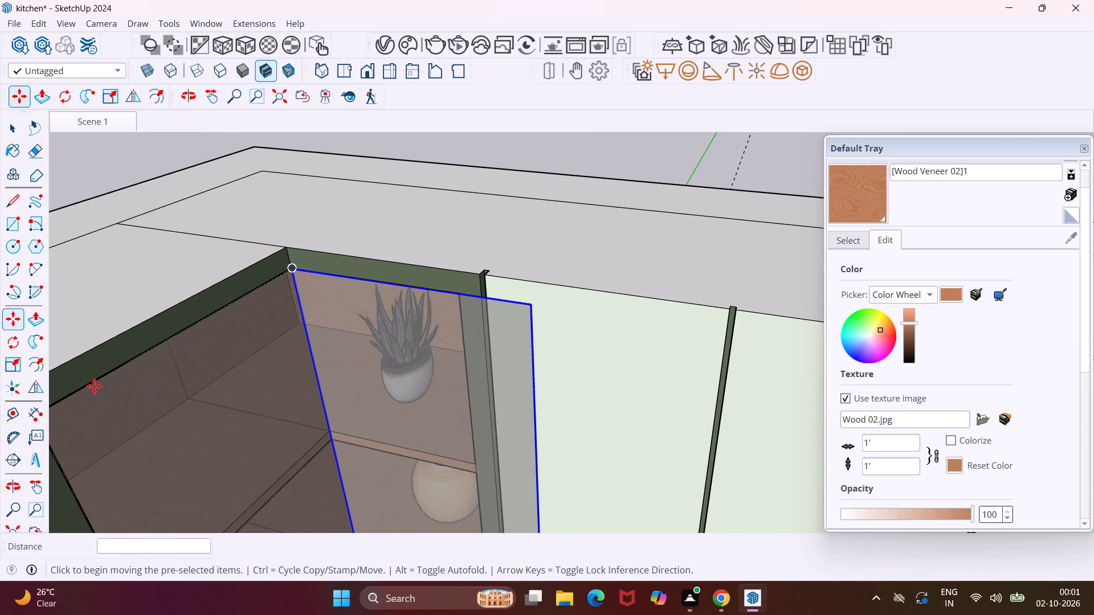
left_click(21, 369)
middle_click_drag(484, 384, 504, 268)
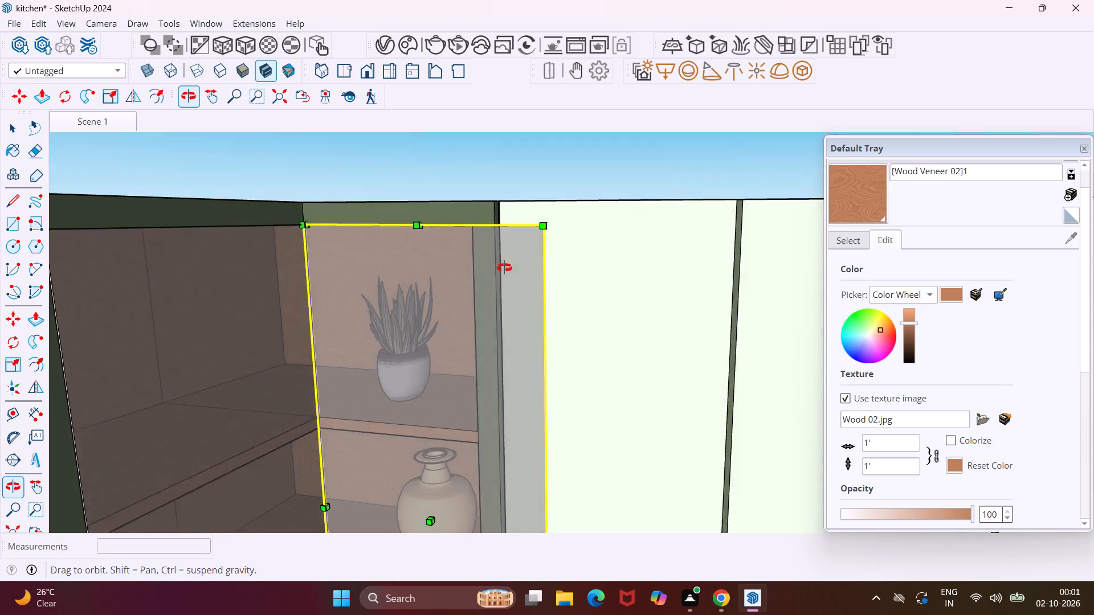
middle_click_drag(504, 268, 509, 223)
scroll(494, 314, "down", 4)
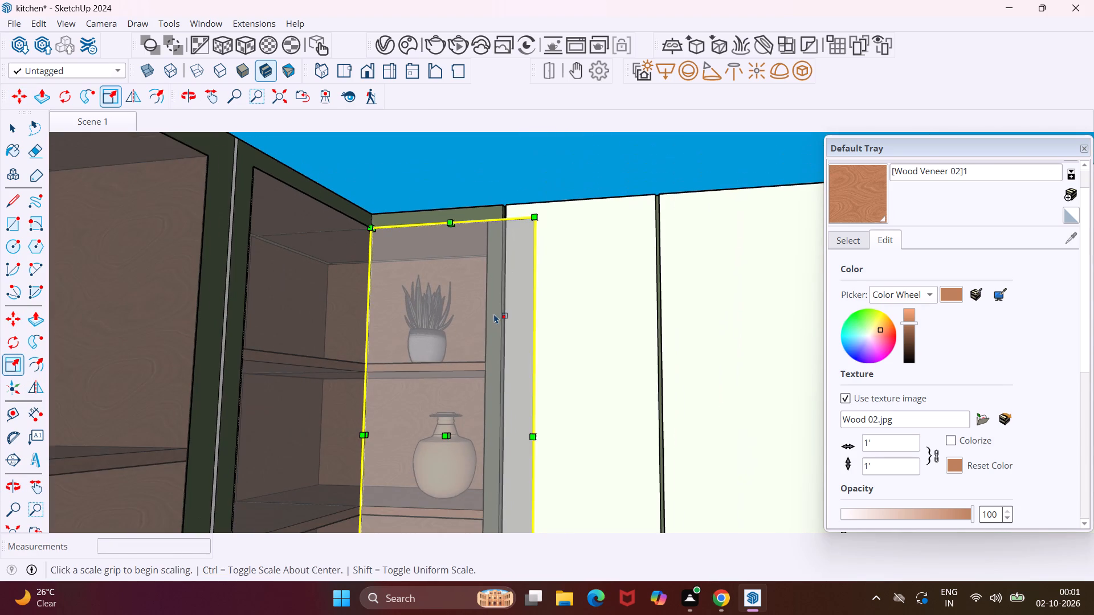
scroll(553, 438, "up", 14)
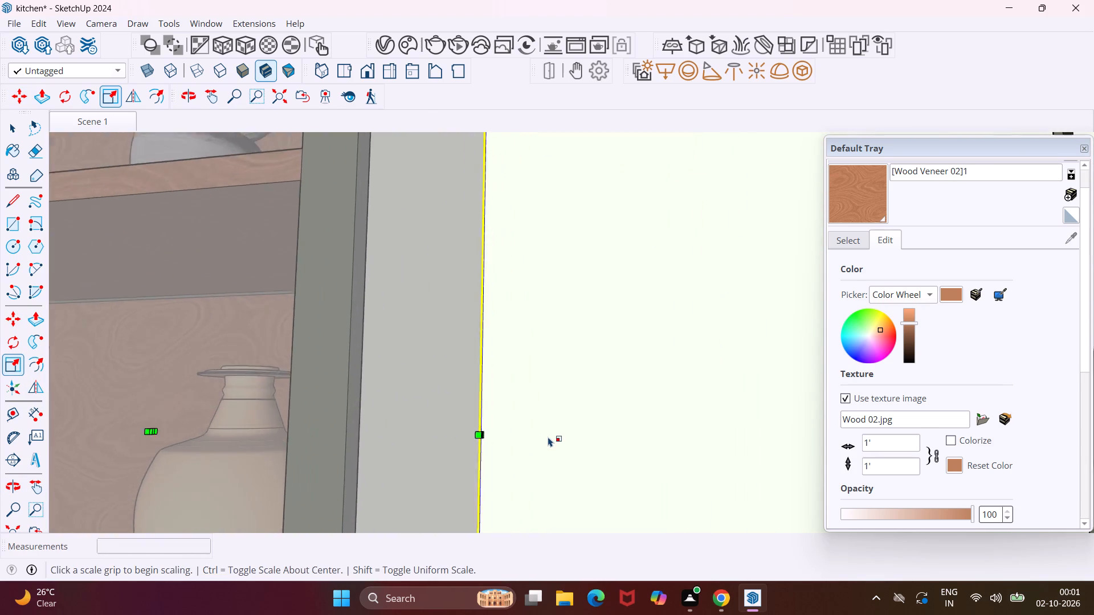
scroll(548, 437, "up", 2)
middle_click_drag(548, 437, 428, 440)
scroll(407, 434, "up", 1)
scroll(349, 434, "up", 14)
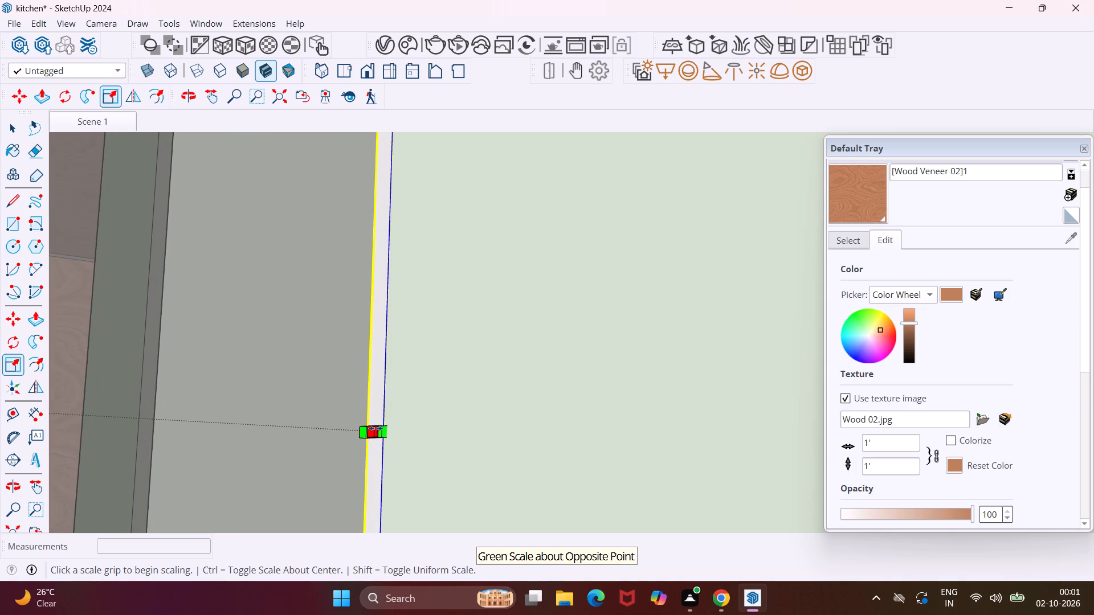
scroll(375, 428, "up", 14)
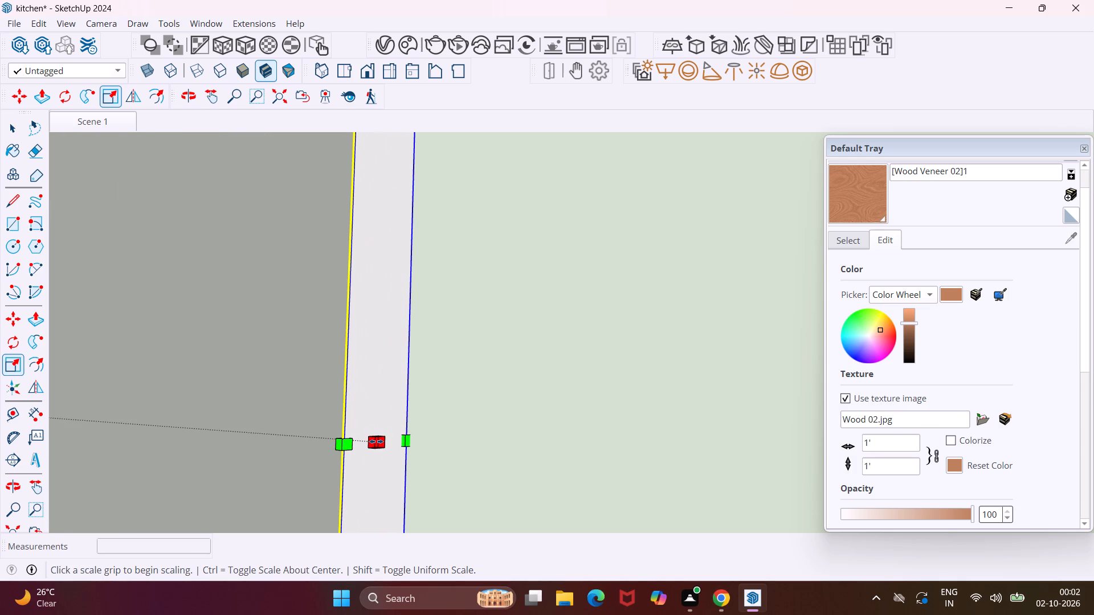
left_click(376, 441)
scroll(326, 417, "down", 7)
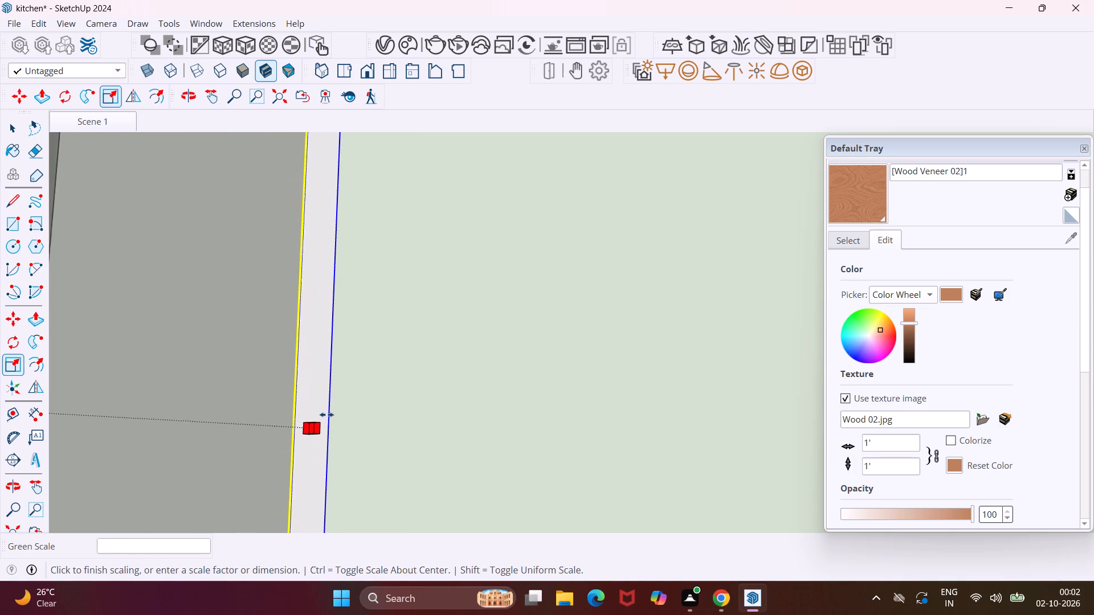
scroll(326, 415, "down", 12)
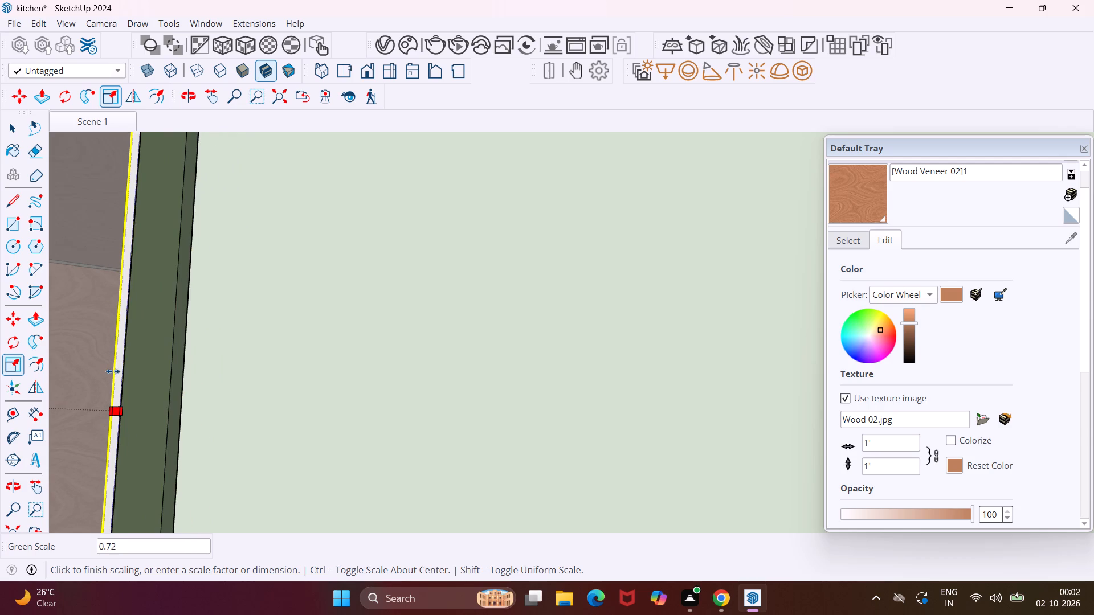
left_click(113, 371)
Deselect the resized glass panel and examine the glass-fronted corner cabinets from outside and inside the kitchen.
scroll(132, 368, "down", 5)
middle_click_drag(132, 367, 221, 369)
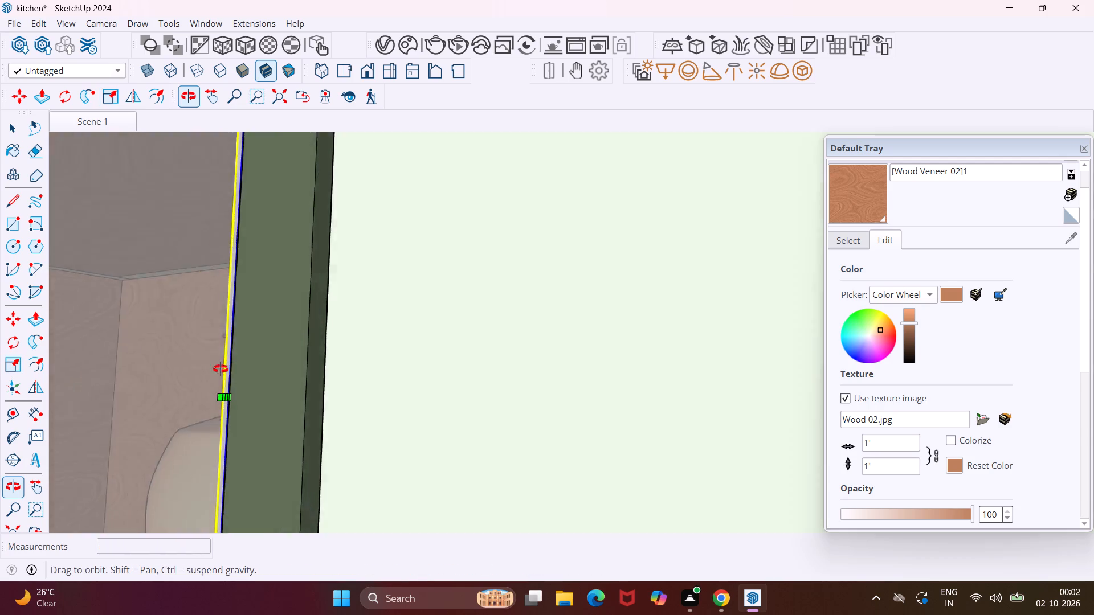
middle_click_drag(221, 369, 272, 382)
scroll(264, 375, "down", 18)
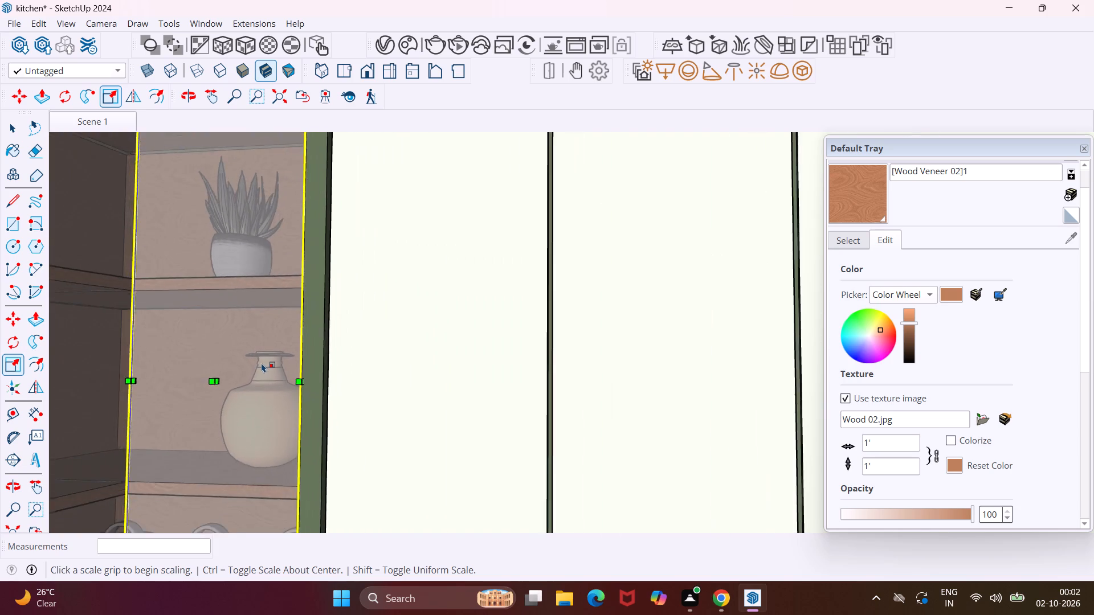
scroll(262, 363, "down", 16)
scroll(239, 380, "down", 8)
middle_click_drag(245, 386, 308, 393)
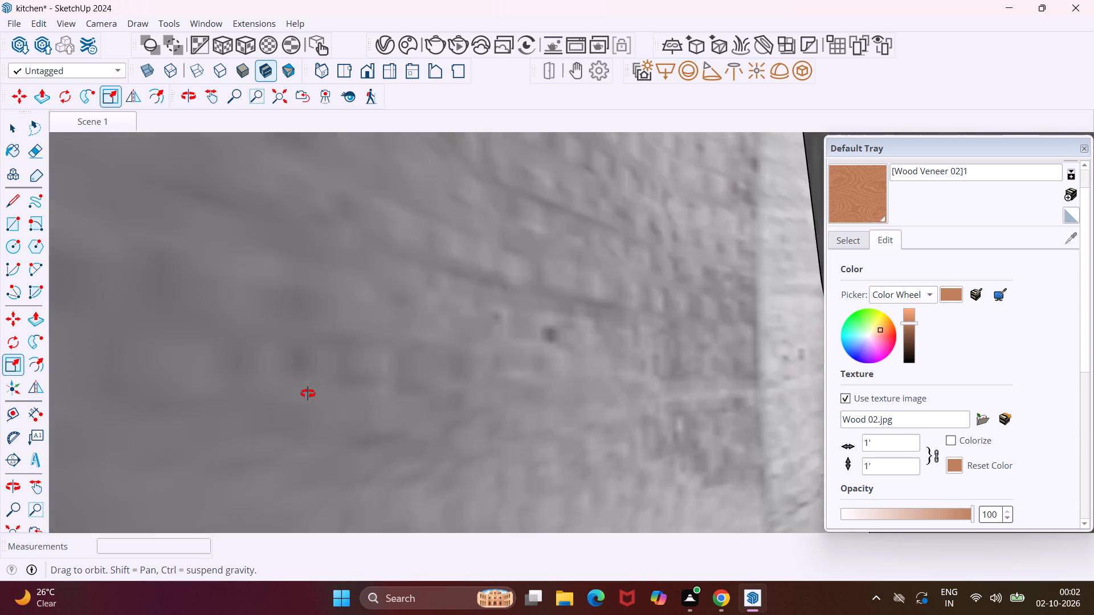
middle_click_drag(308, 393, 533, 403)
scroll(295, 371, "down", 10)
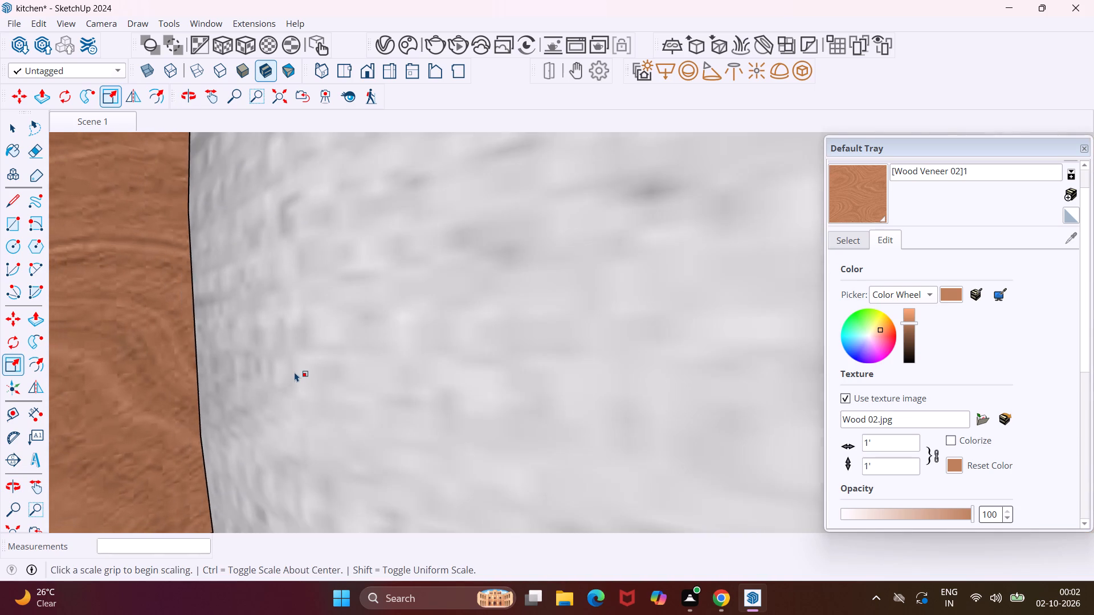
scroll(295, 372, "down", 20)
scroll(295, 372, "down", 13)
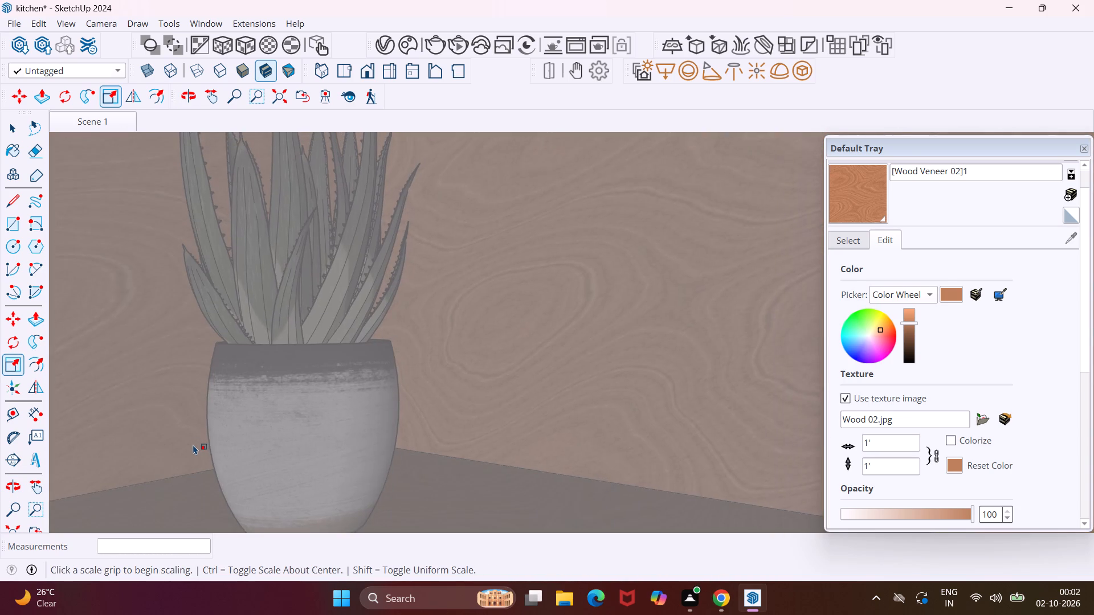
scroll(193, 445, "down", 20)
scroll(193, 445, "down", 3)
scroll(257, 432, "down", 5)
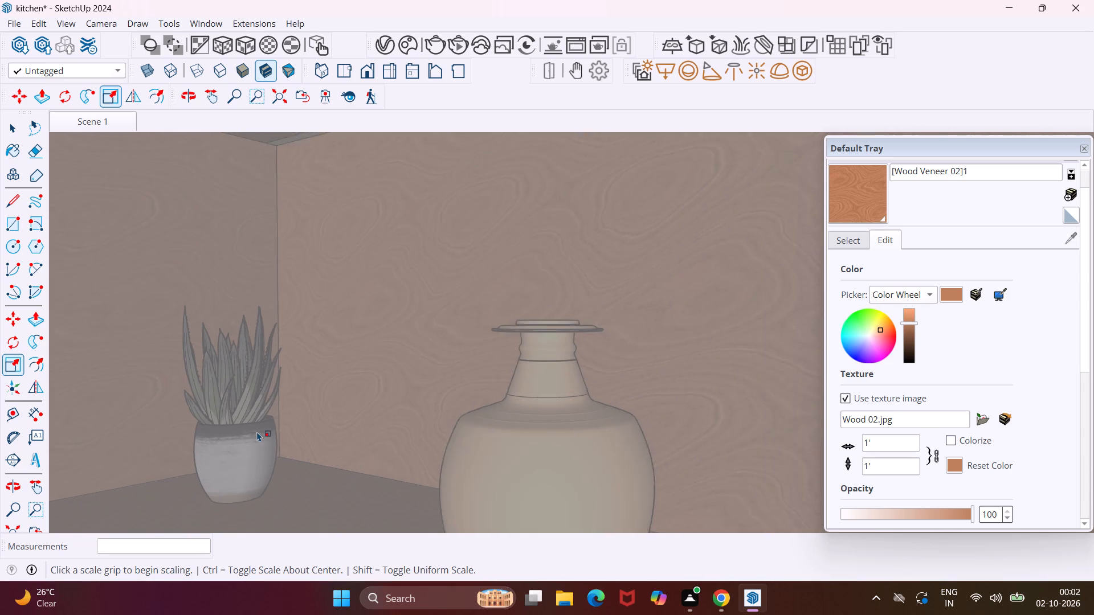
scroll(257, 432, "down", 18)
middle_click_drag(244, 429, 343, 448)
scroll(331, 444, "down", 10)
scroll(272, 434, "down", 8)
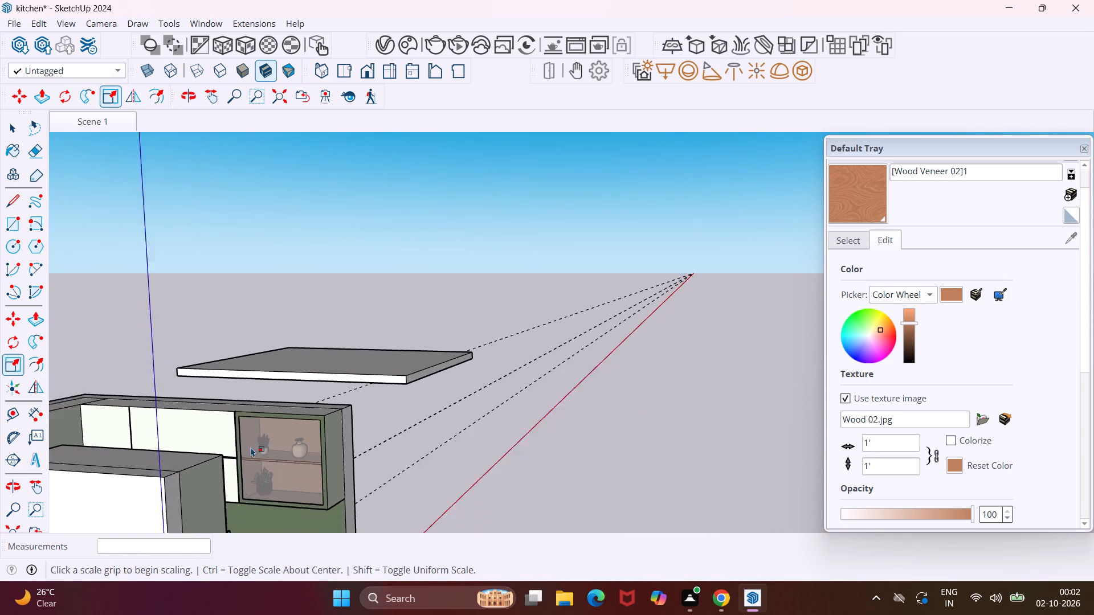
scroll(251, 447, "down", 7)
middle_click_drag(217, 450, 65, 449)
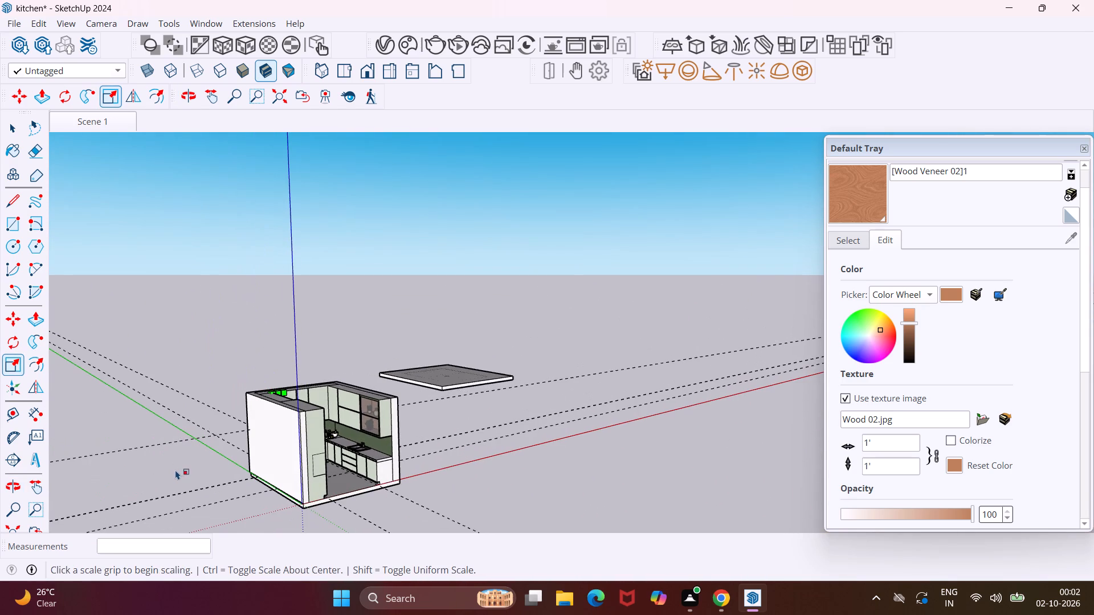
left_click(175, 470)
key("Escape")
key("space")
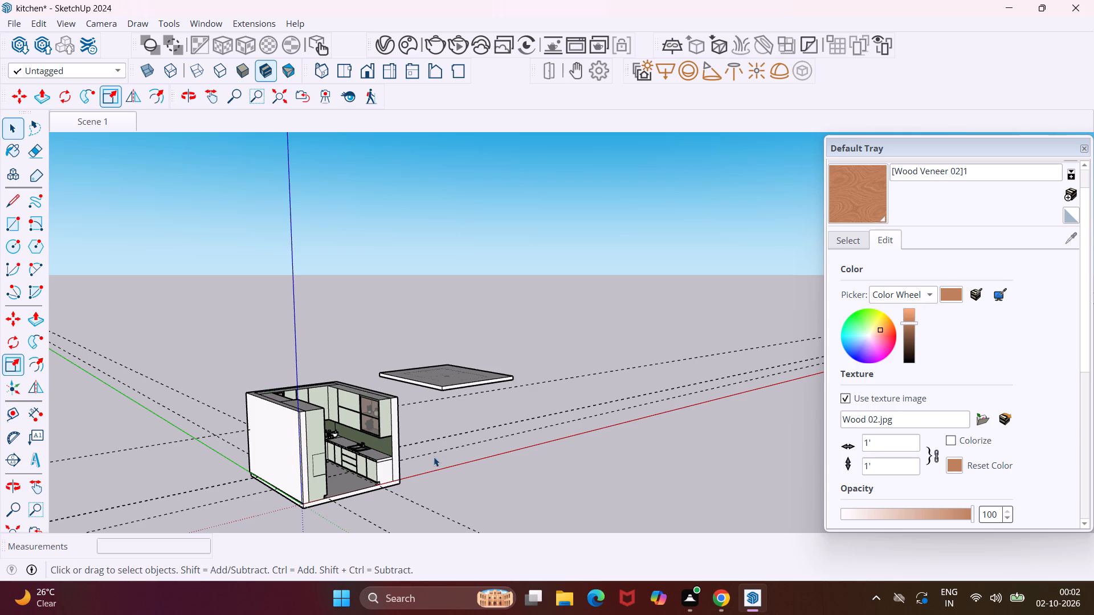
middle_click_drag(394, 454, 260, 456)
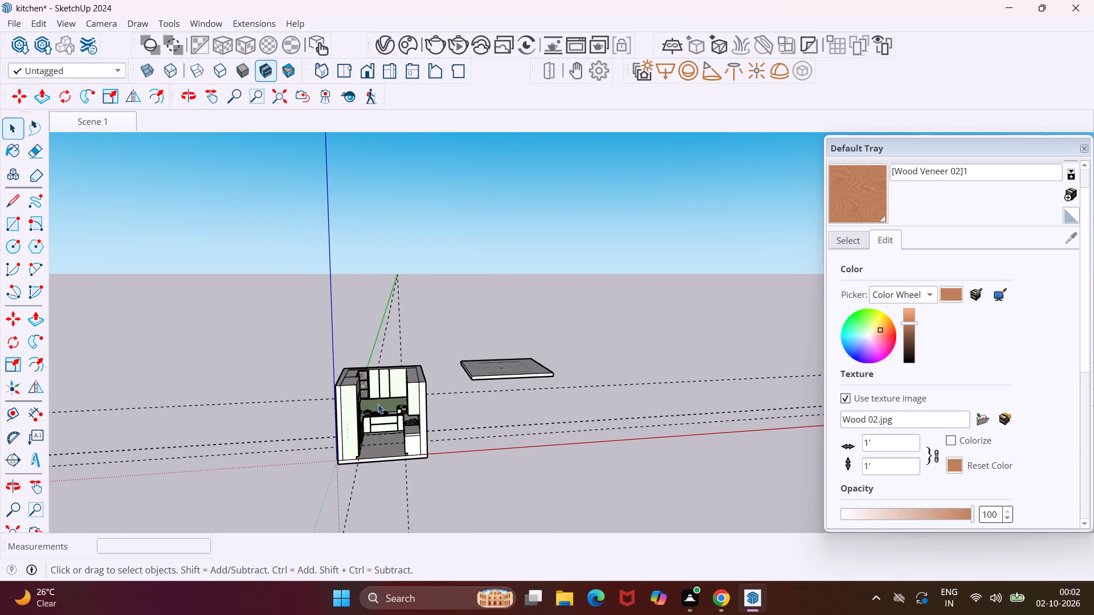
scroll(378, 400, "up", 15)
middle_click_drag(373, 400, 341, 391)
scroll(356, 397, "up", 1)
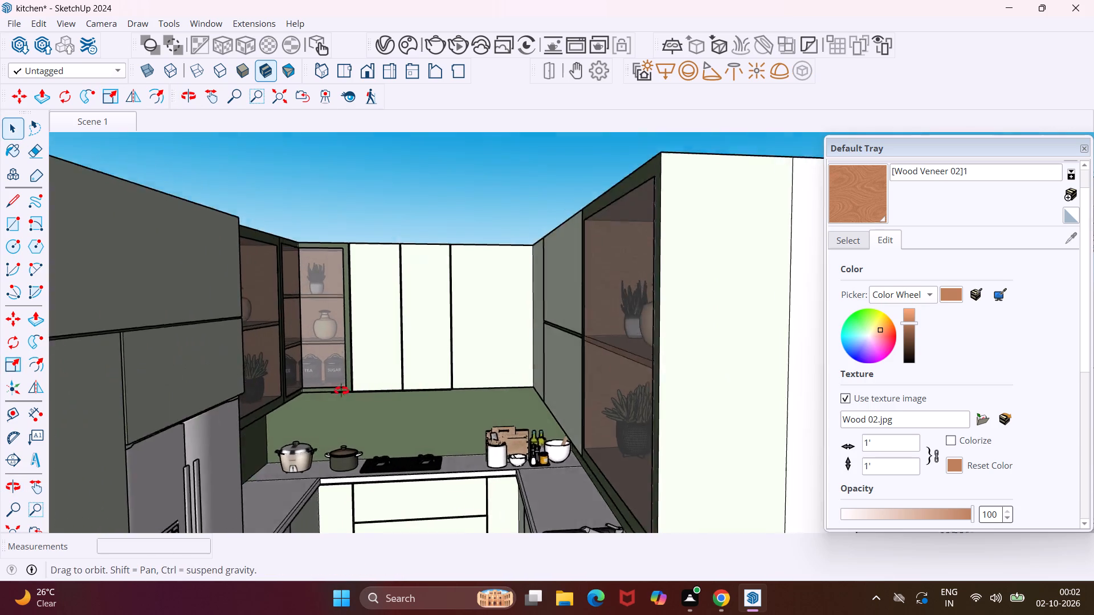
middle_click_drag(341, 391, 289, 357)
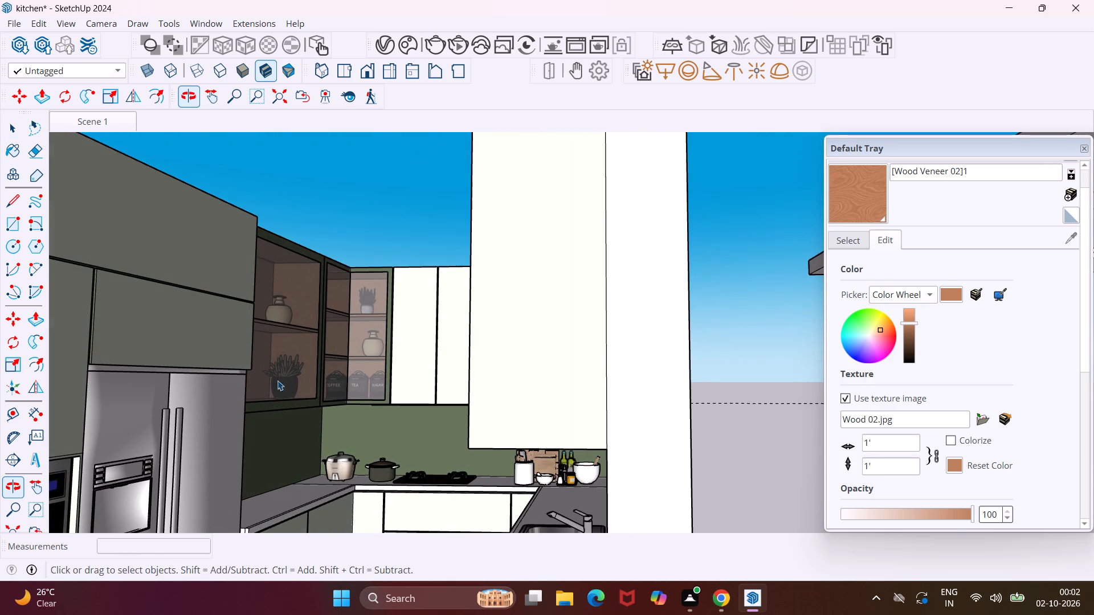
scroll(275, 409, "up", 8)
middle_click_drag(275, 409, 199, 375)
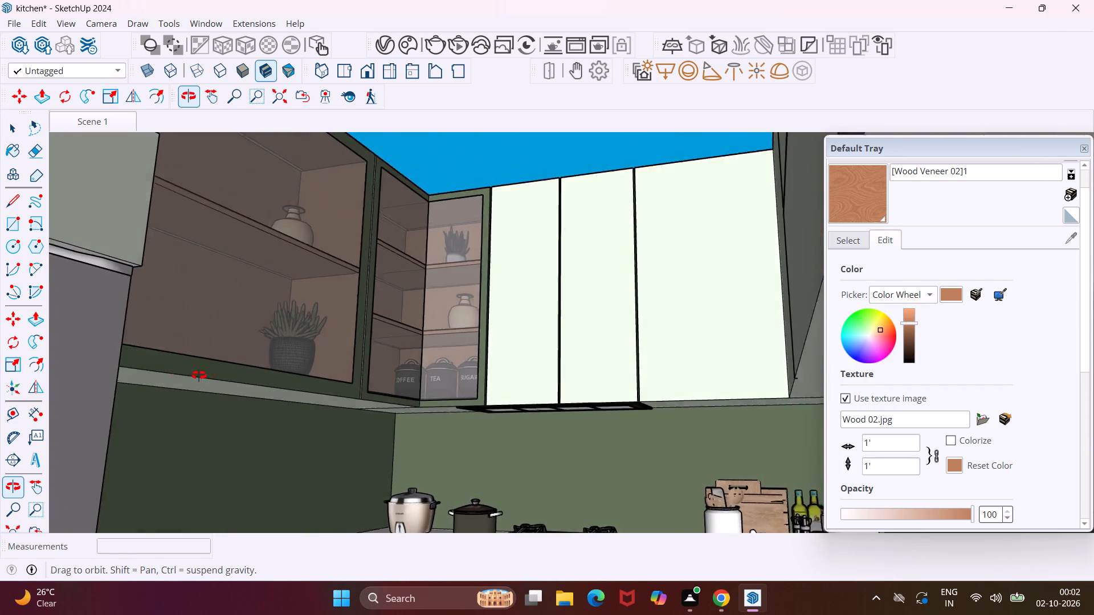
middle_click_drag(199, 375, 128, 352)
middle_click_drag(127, 351, 314, 396)
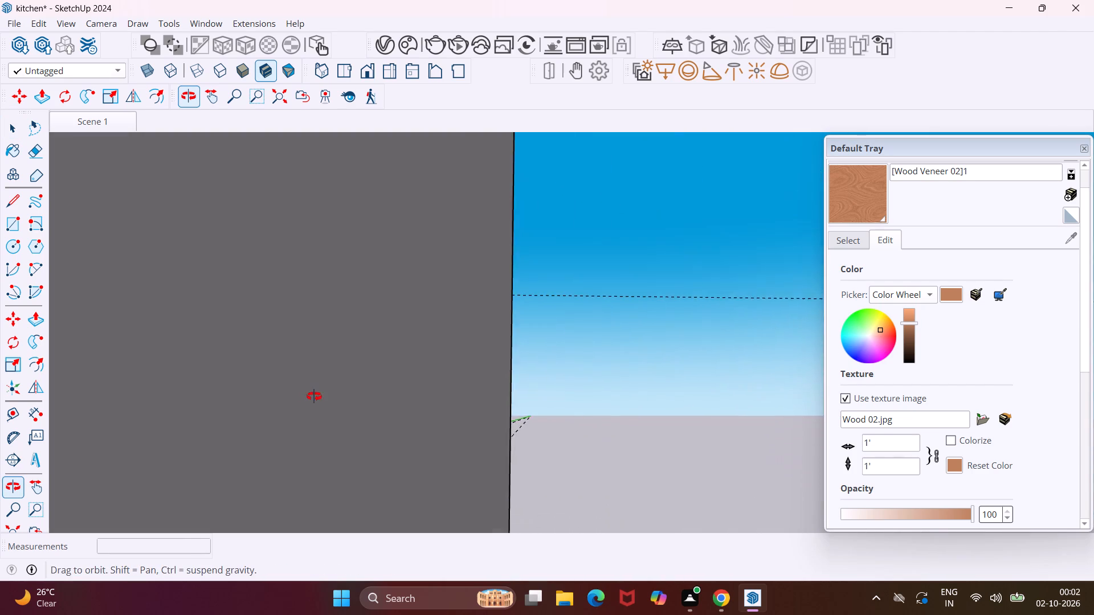
middle_click_drag(314, 396, 349, 396)
scroll(349, 396, "up", 1)
scroll(349, 396, "down", 20)
scroll(349, 396, "down", 15)
Scale the refrigerator's width along the green axis to 1.03 so it fills its niche, and deselect it.
scroll(345, 390, "down", 5)
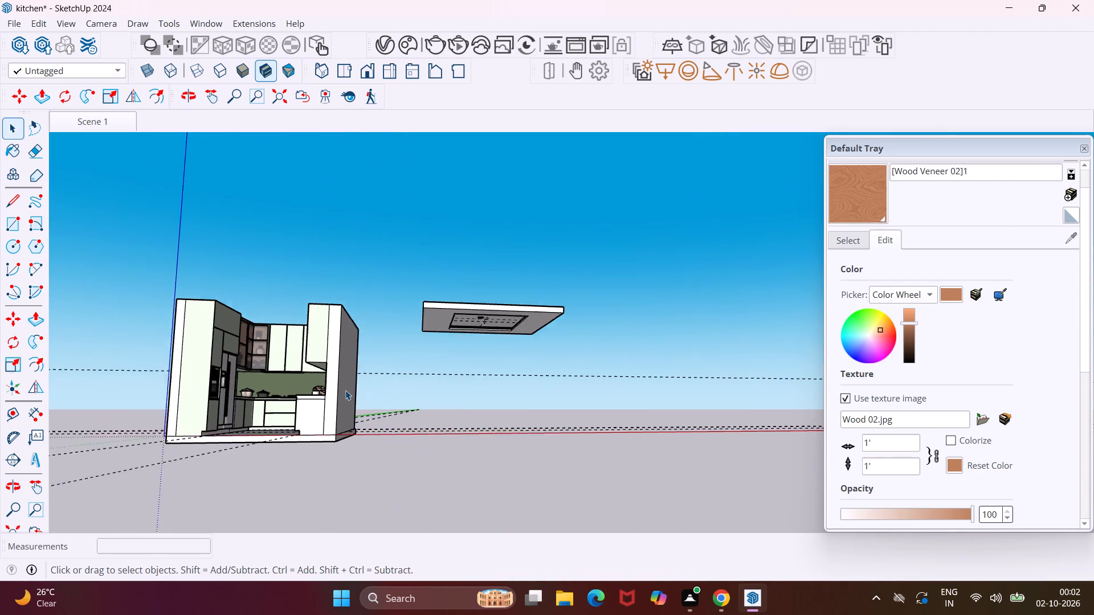
scroll(236, 357, "up", 20)
scroll(236, 357, "up", 3)
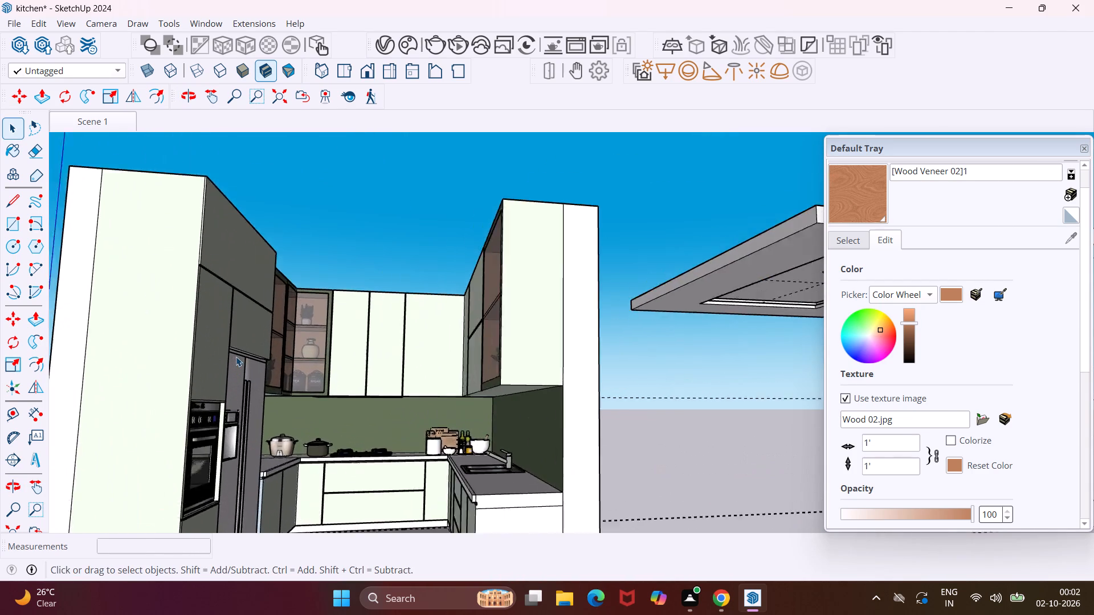
scroll(236, 356, "up", 20)
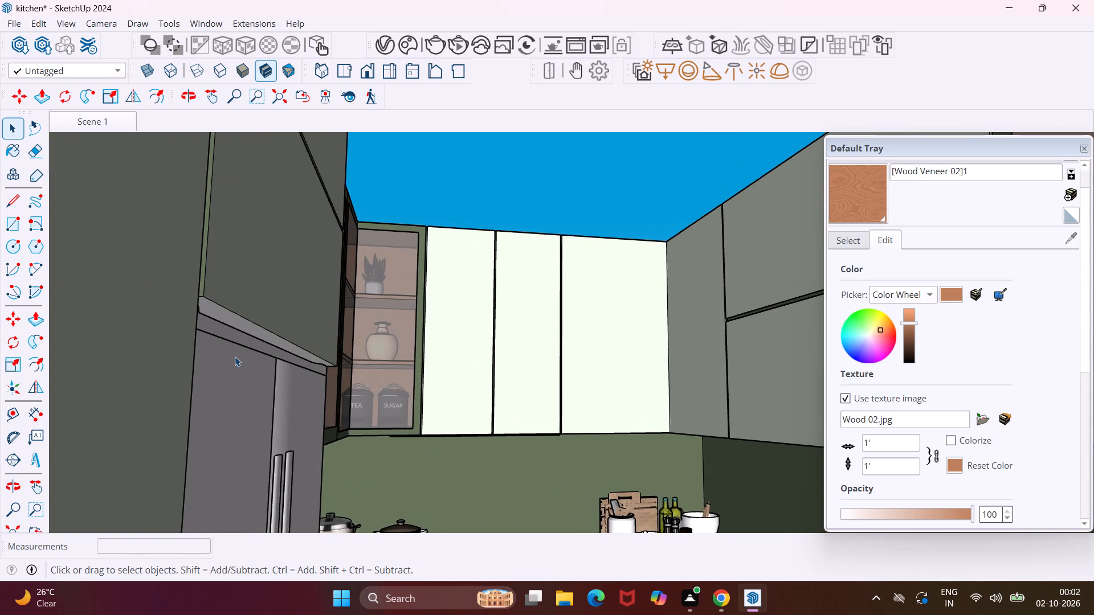
middle_click_drag(235, 356, 191, 338)
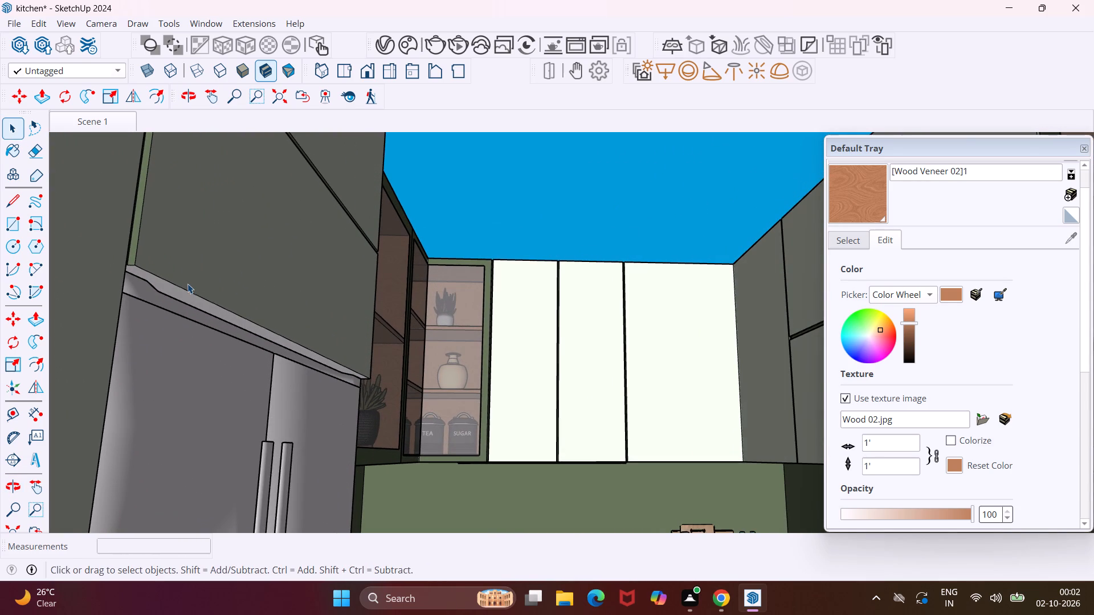
scroll(187, 284, "up", 3)
middle_click_drag(187, 282, 144, 268)
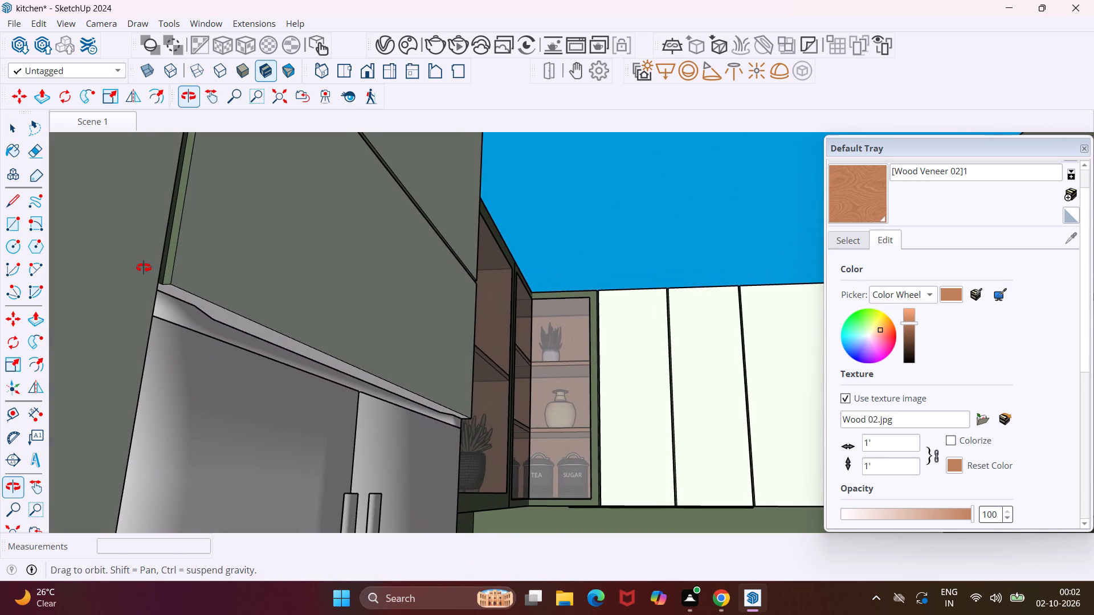
middle_click_drag(144, 268, 232, 281)
left_click(193, 408)
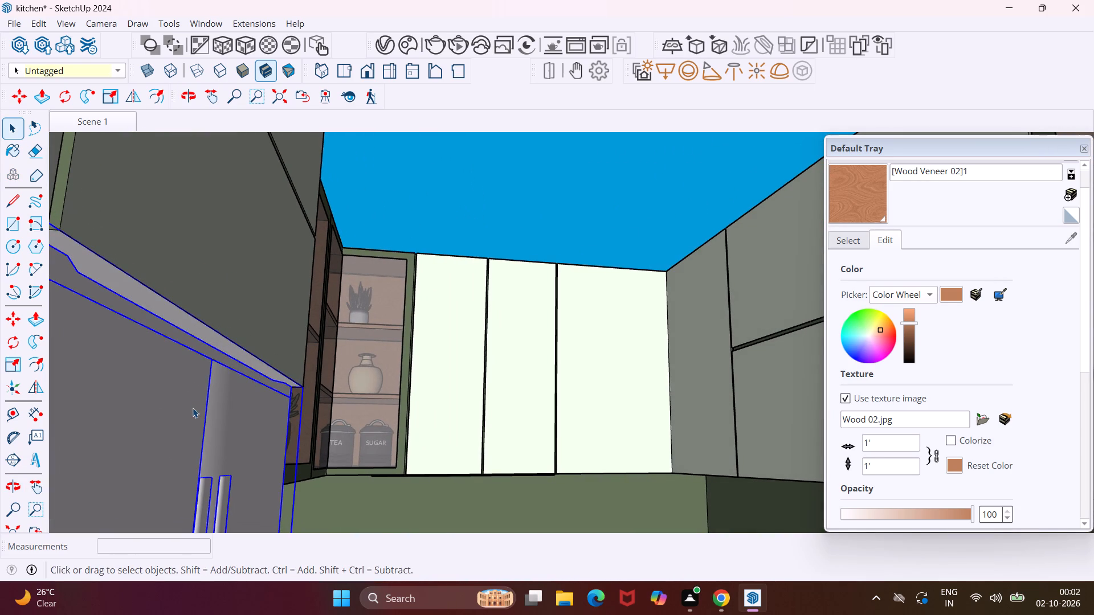
middle_click_drag(193, 408, 178, 433)
scroll(178, 433, "up", 1)
scroll(177, 403, "down", 10)
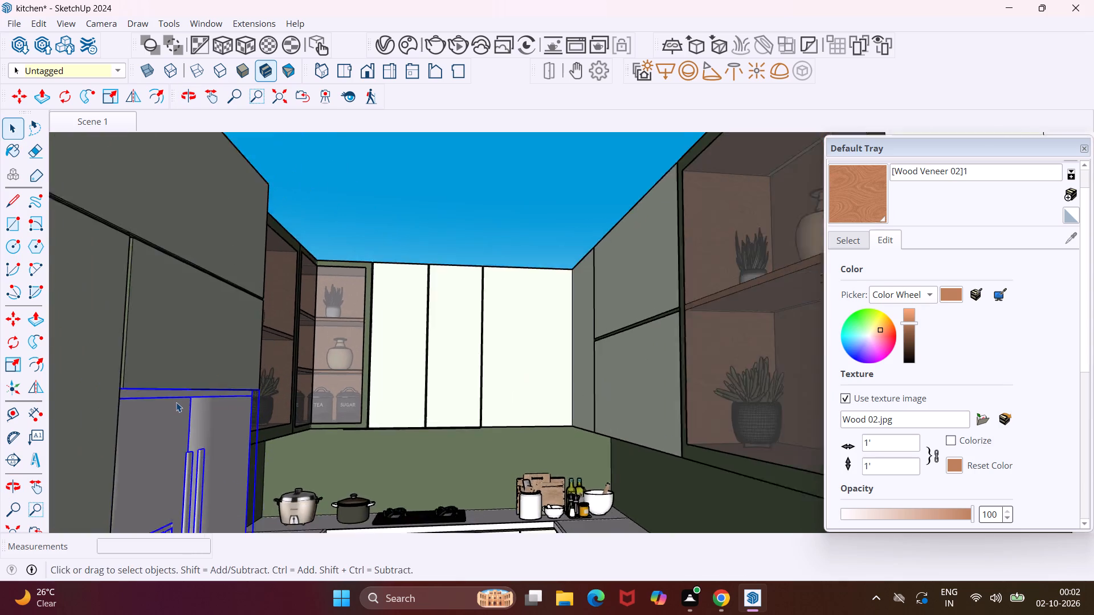
scroll(176, 402, "down", 19)
middle_click_drag(167, 475, 166, 475)
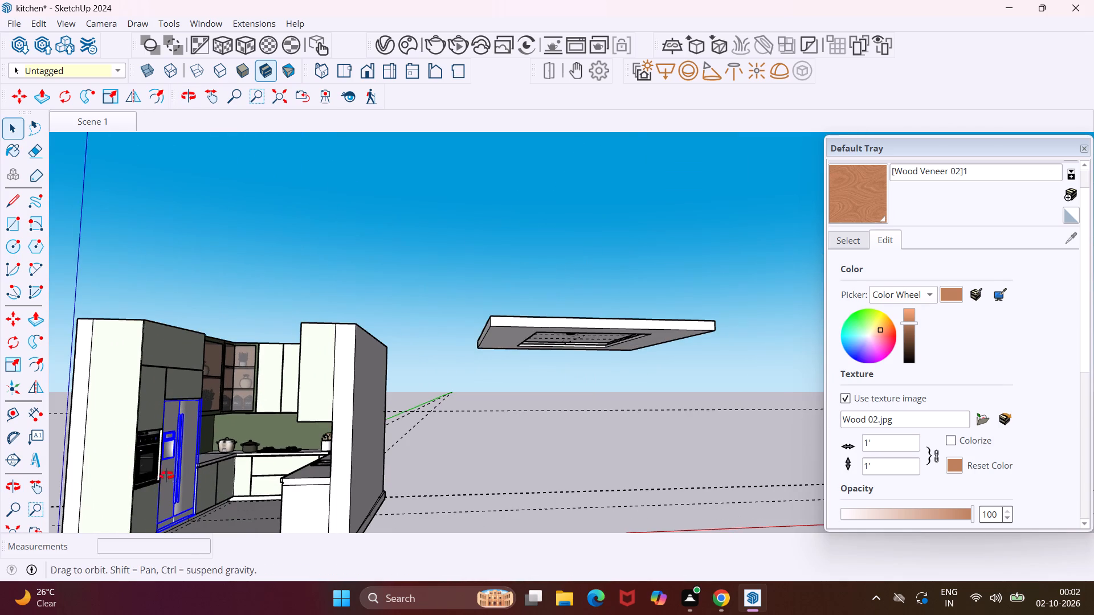
middle_click_drag(166, 475, 192, 474)
scroll(192, 474, "up", 1)
left_click(14, 367)
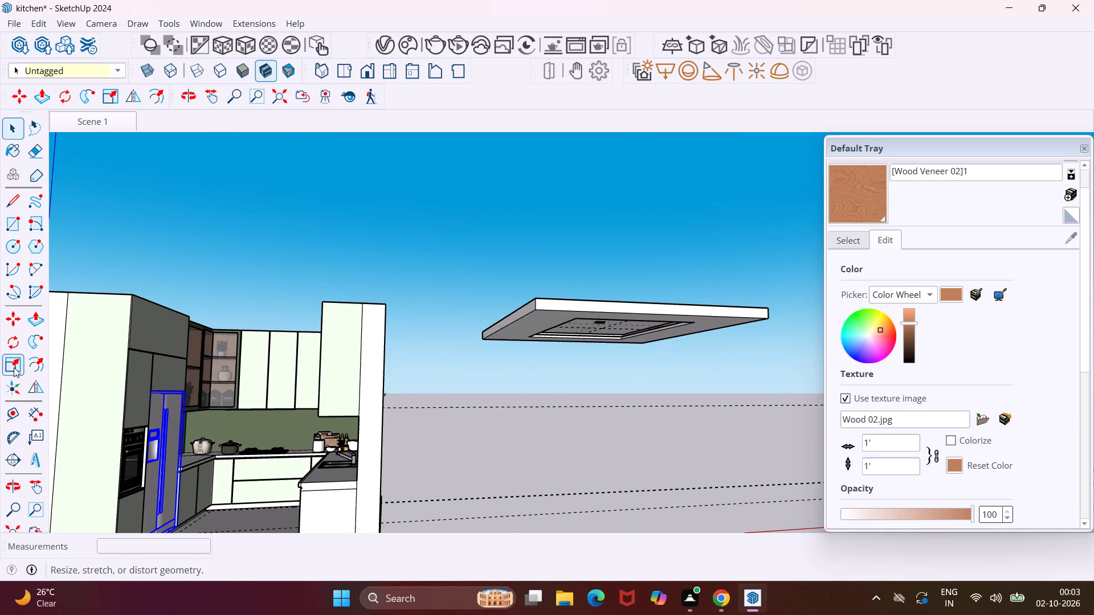
scroll(197, 478, "up", 13)
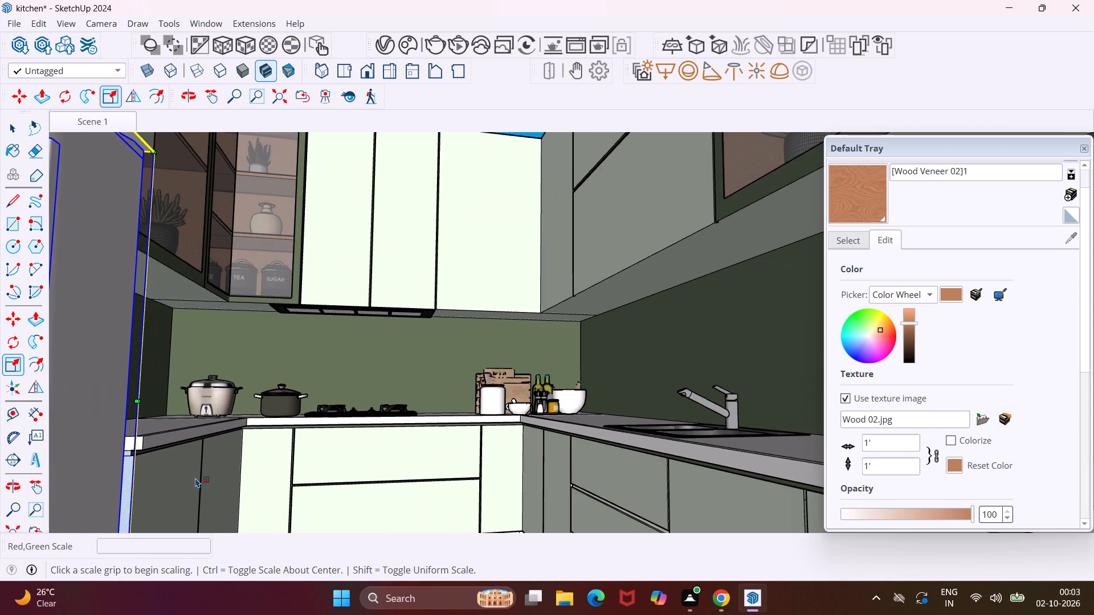
middle_click_drag(195, 477, 136, 479)
scroll(148, 452, "down", 11)
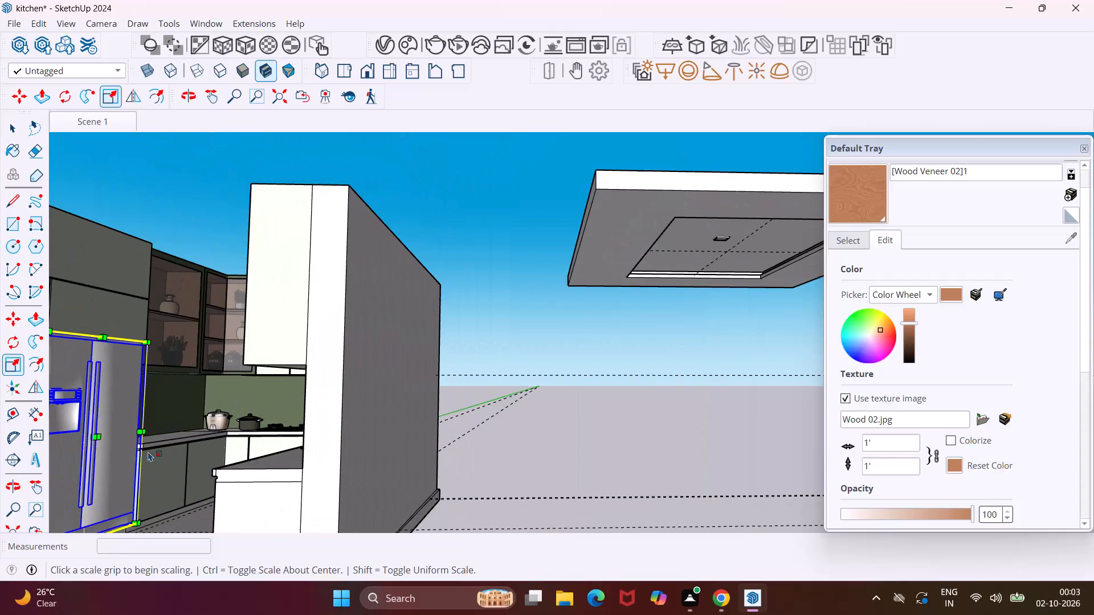
left_click(93, 433)
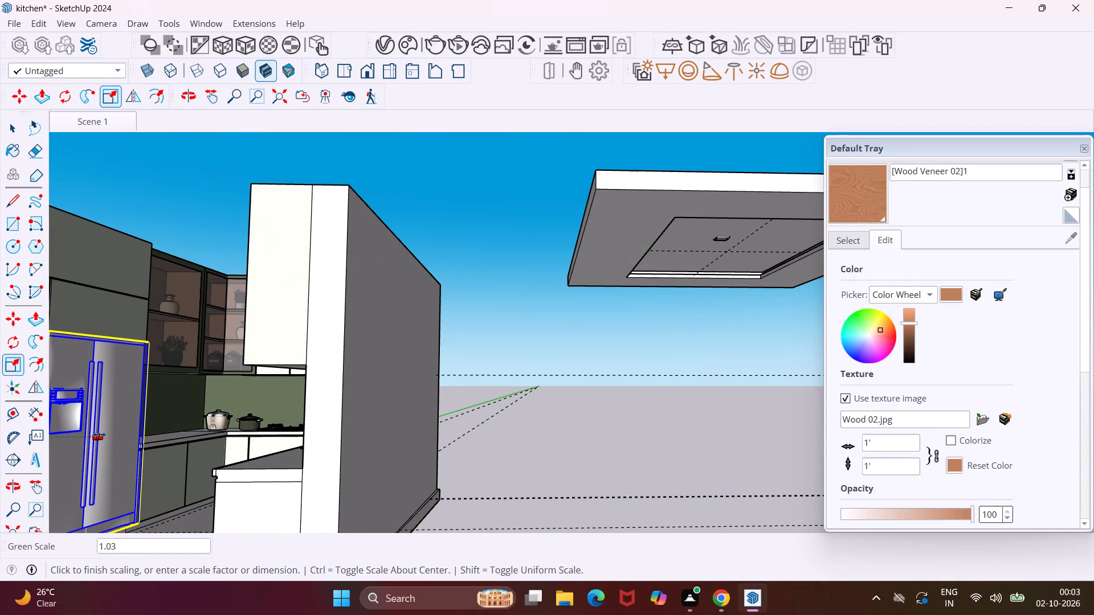
left_click(99, 434)
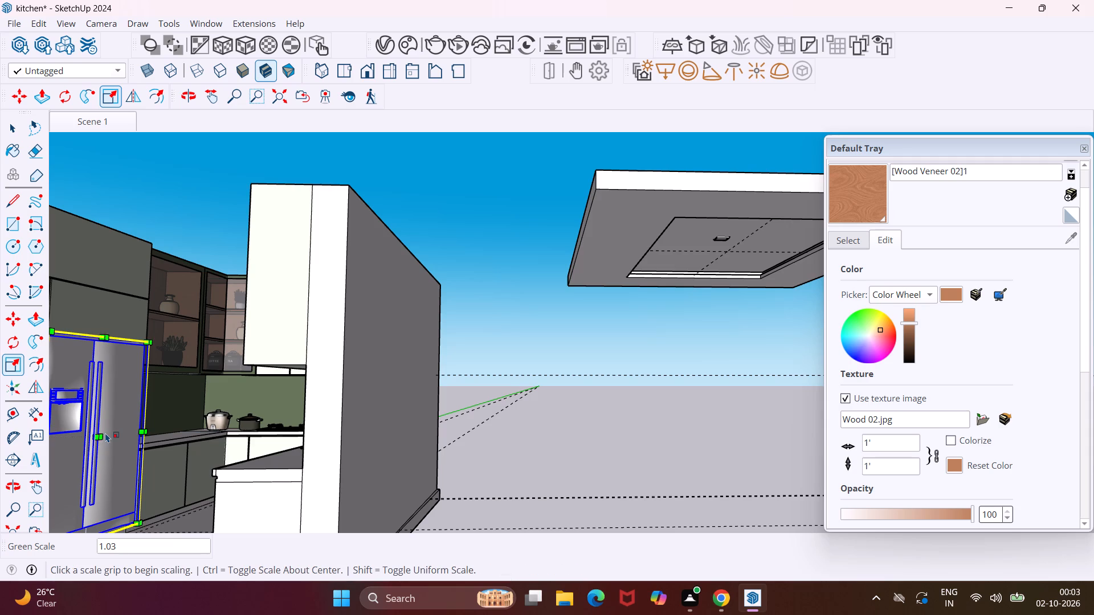
scroll(105, 433, "down", 6)
key("Escape")
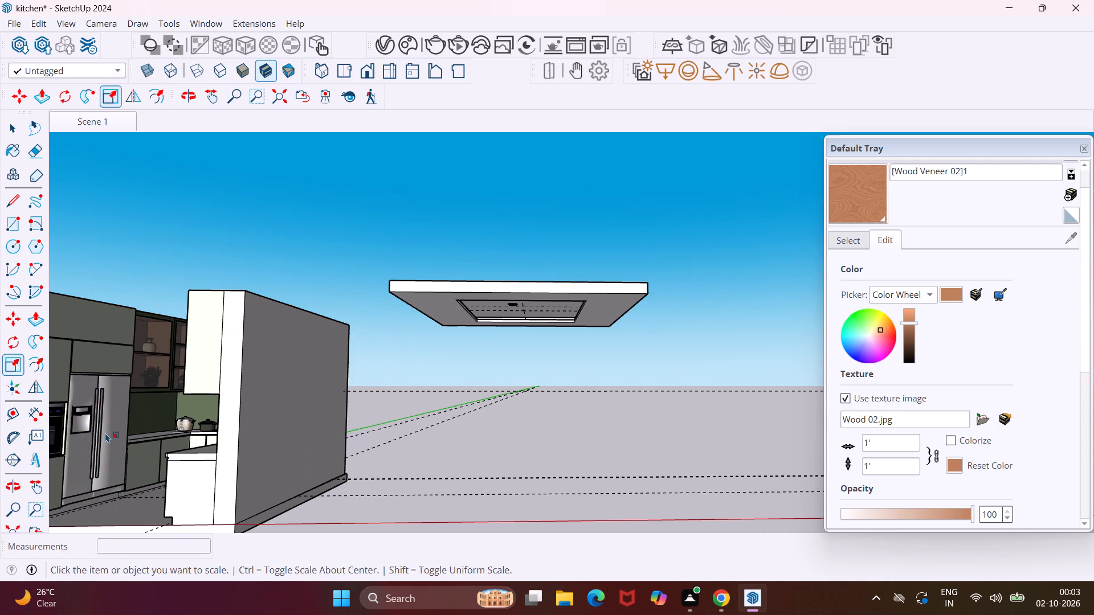
key("space")
Copy the rear bottom edge of the wall cabinets above the sink 1" inward across their underside.
middle_click_drag(151, 451, 157, 452)
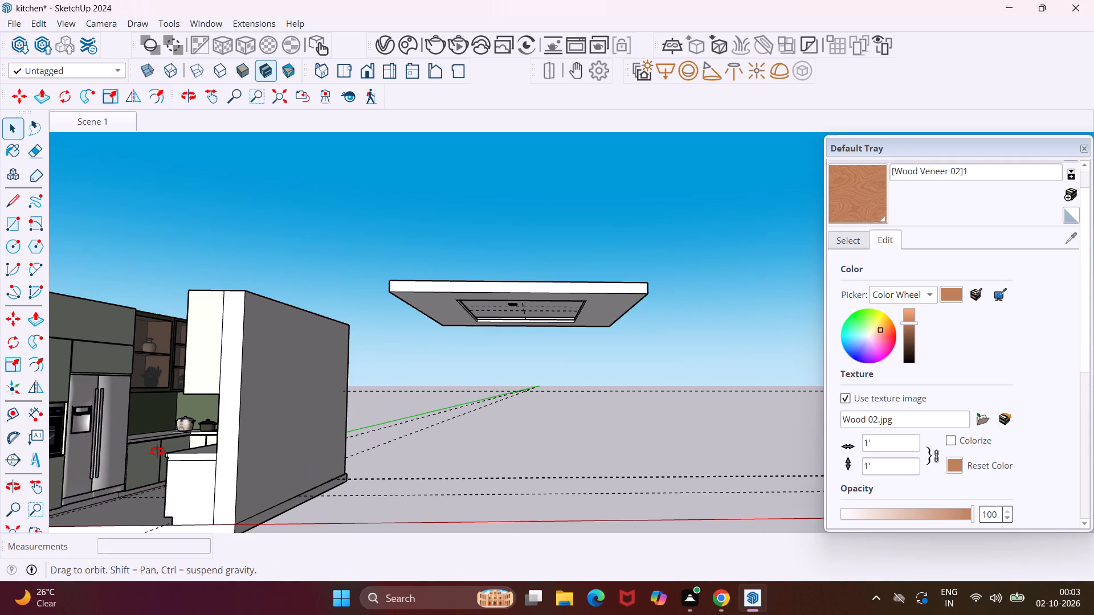
middle_click_drag(157, 452, 276, 452)
scroll(263, 449, "down", 7)
scroll(177, 424, "up", 9)
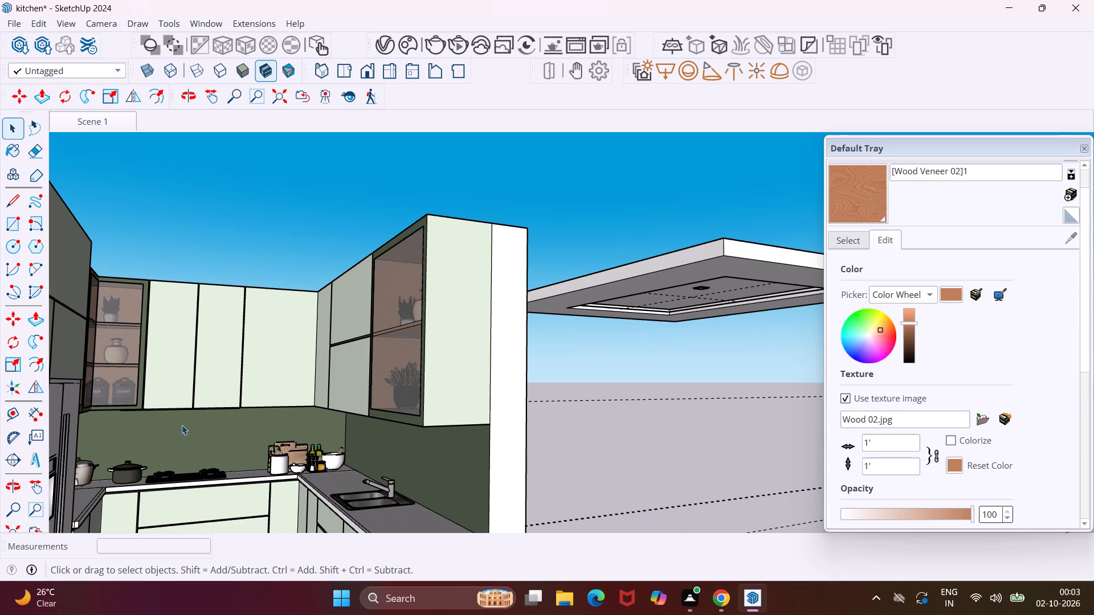
middle_click_drag(477, 454, 464, 397)
scroll(454, 395, "up", 2)
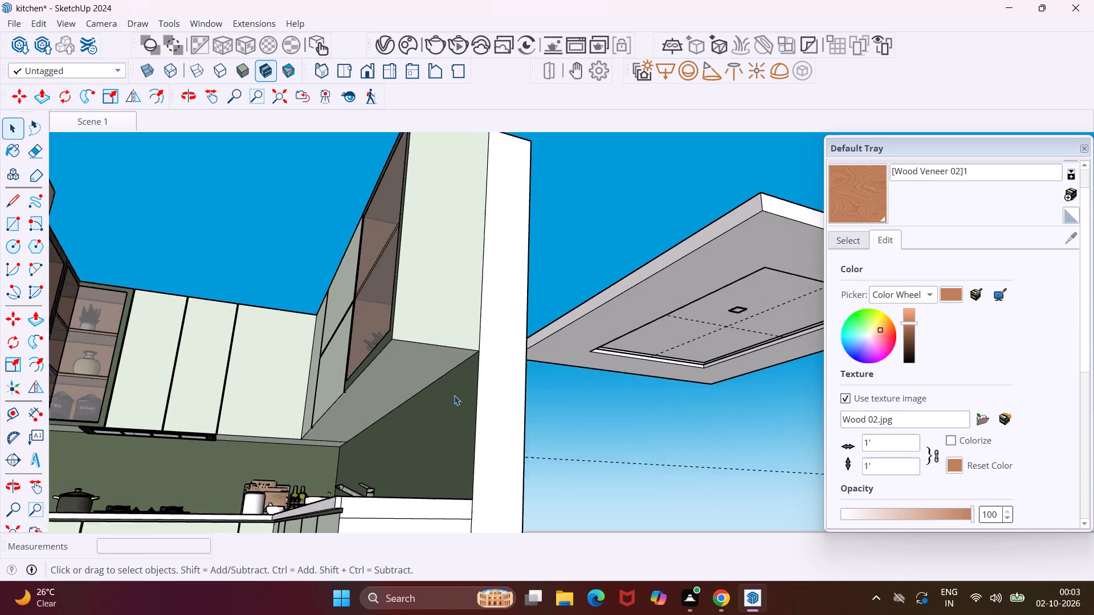
scroll(454, 395, "up", 6)
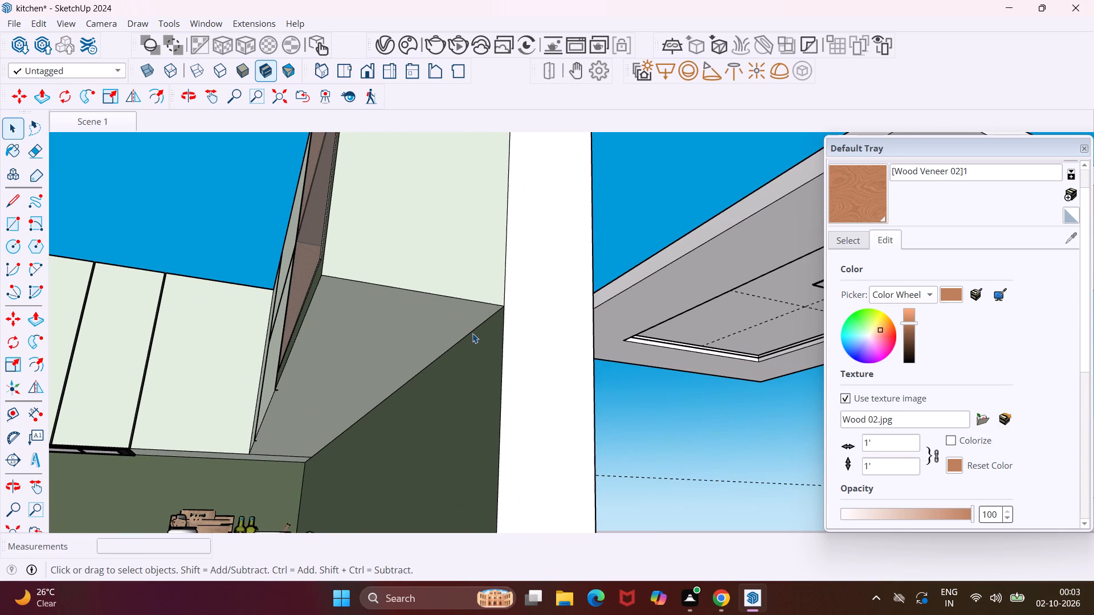
left_click(472, 332)
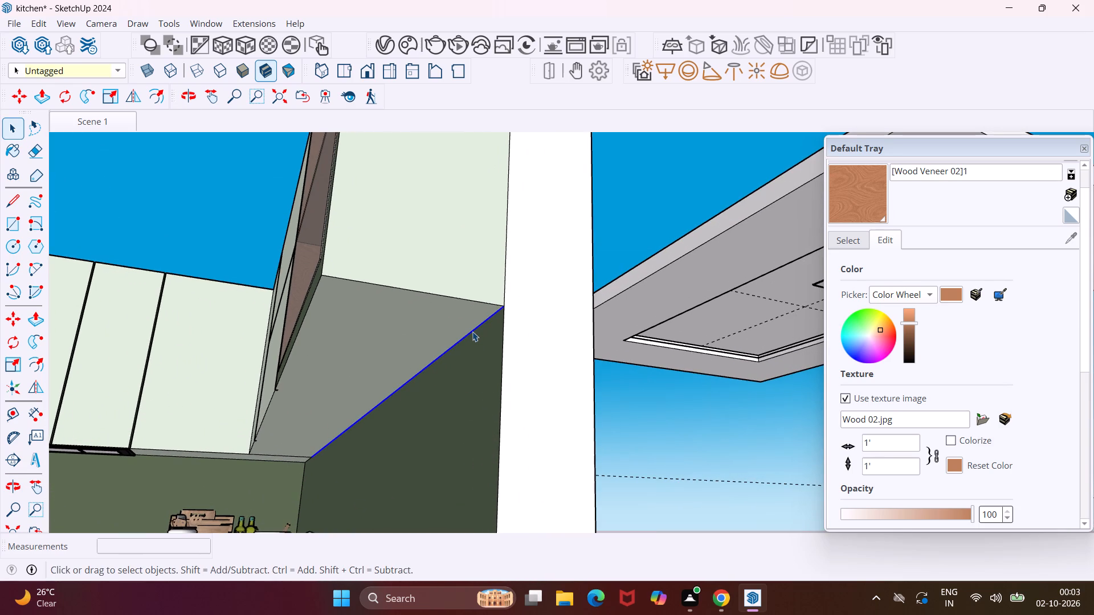
key("m")
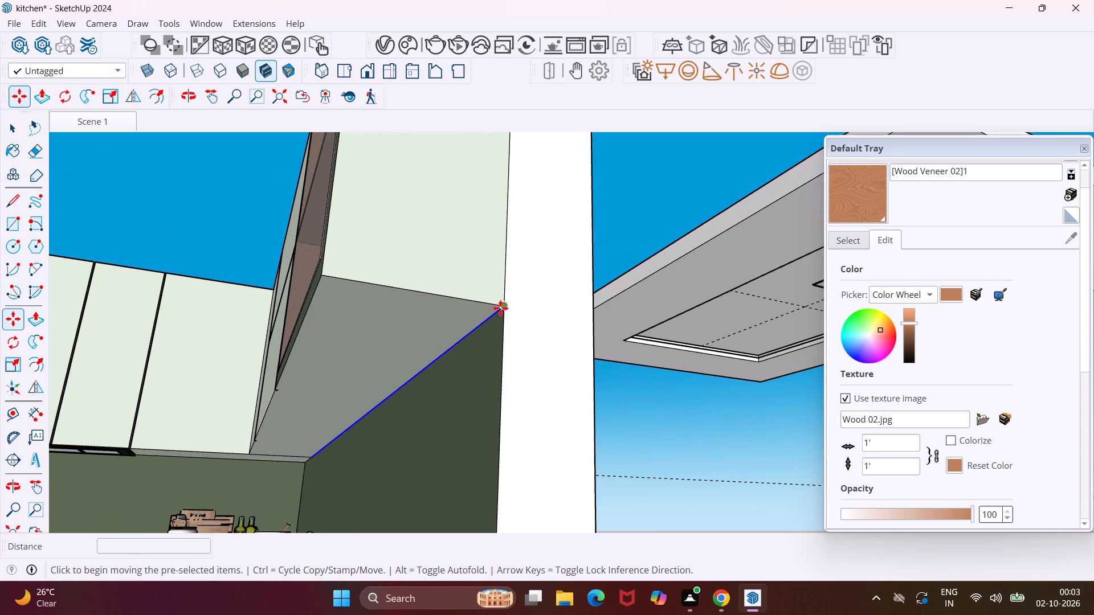
left_click(502, 307)
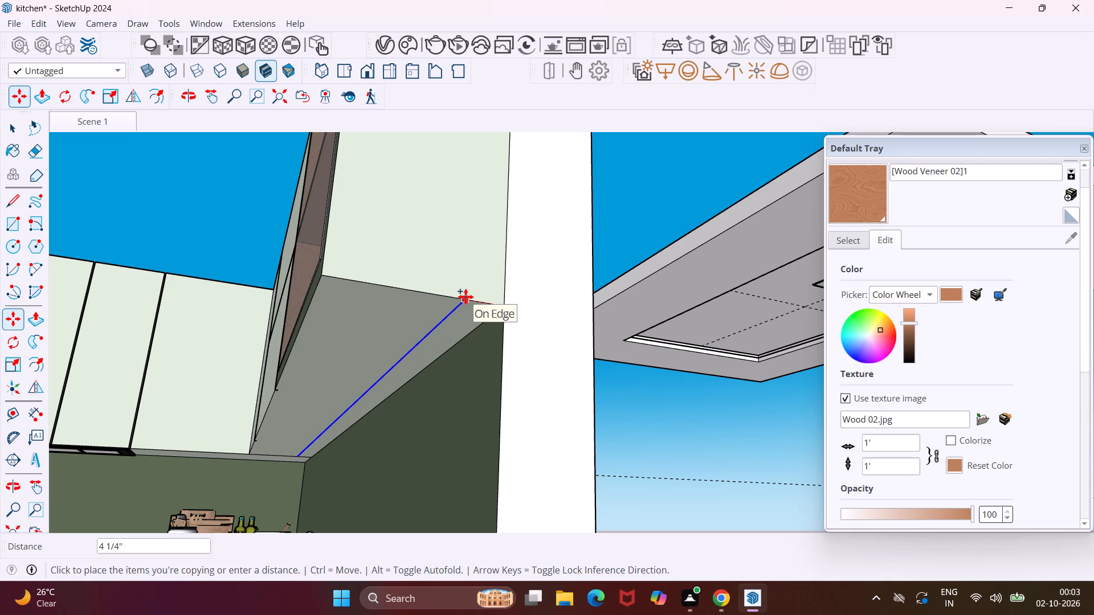
key("1")
key("shift+quotedbl")
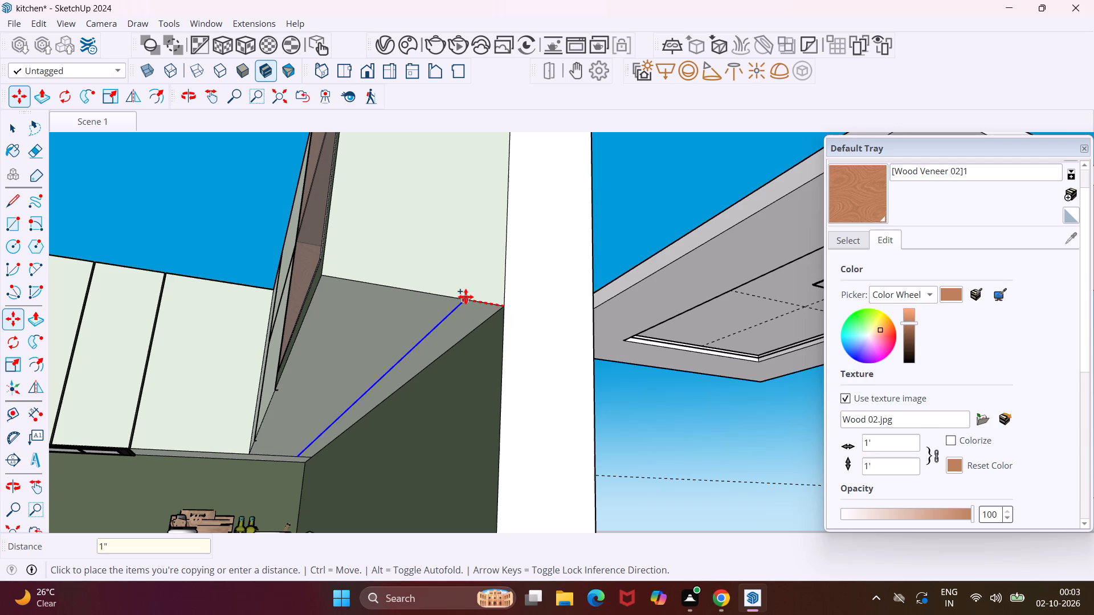
key("Return")
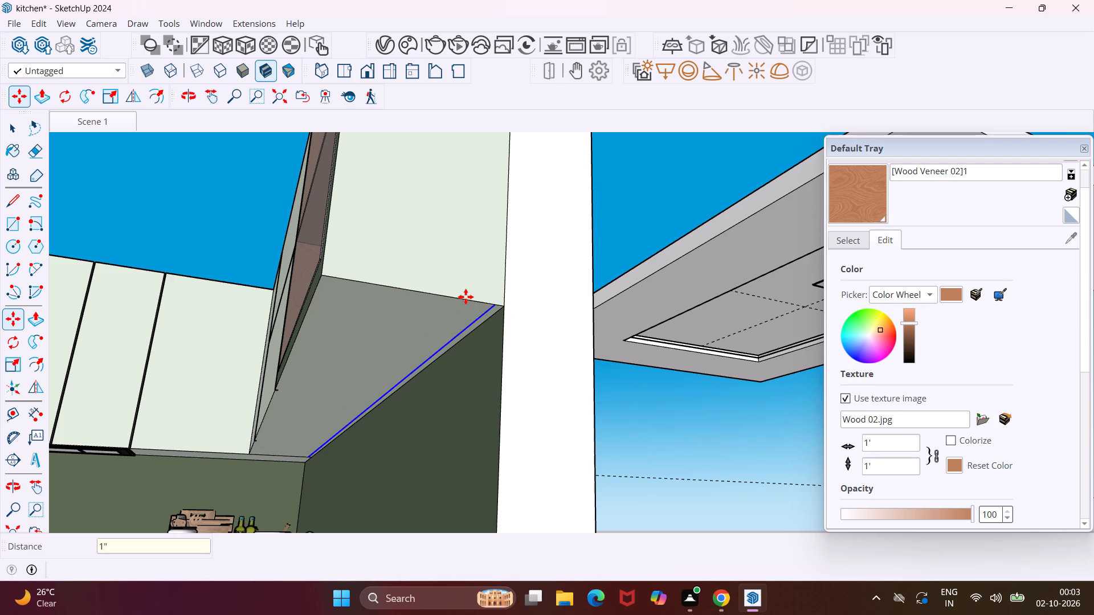
key("Escape")
key("space")
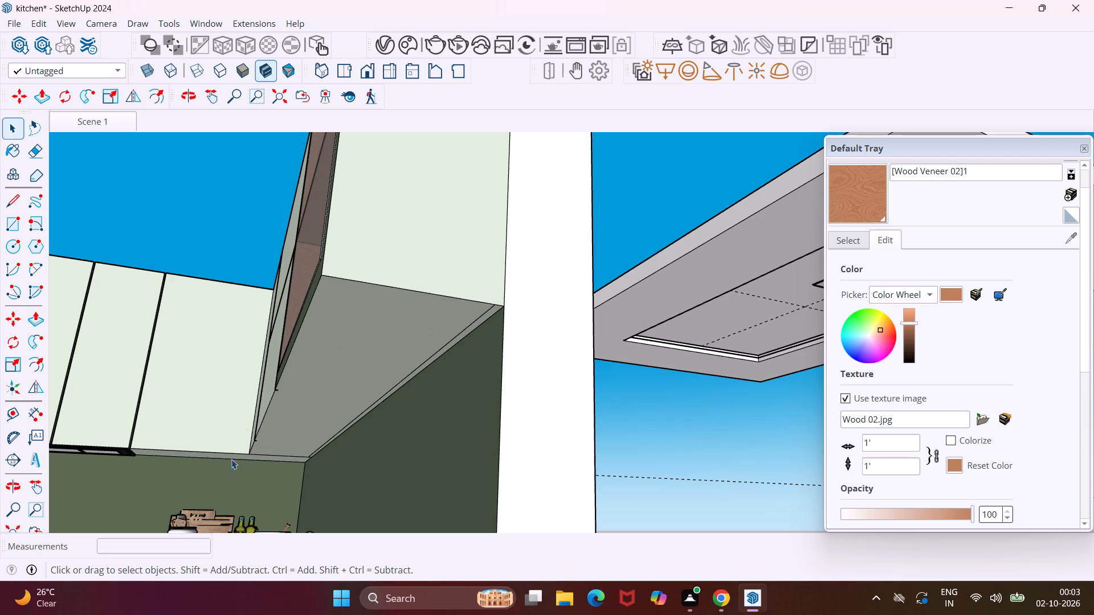
Draw a line about 1' 5 5/8" long across the wall cabinets' underside beside the range hood, from the back edge to the front corner.
scroll(224, 457, "up", 14)
middle_click_drag(223, 456, 210, 432)
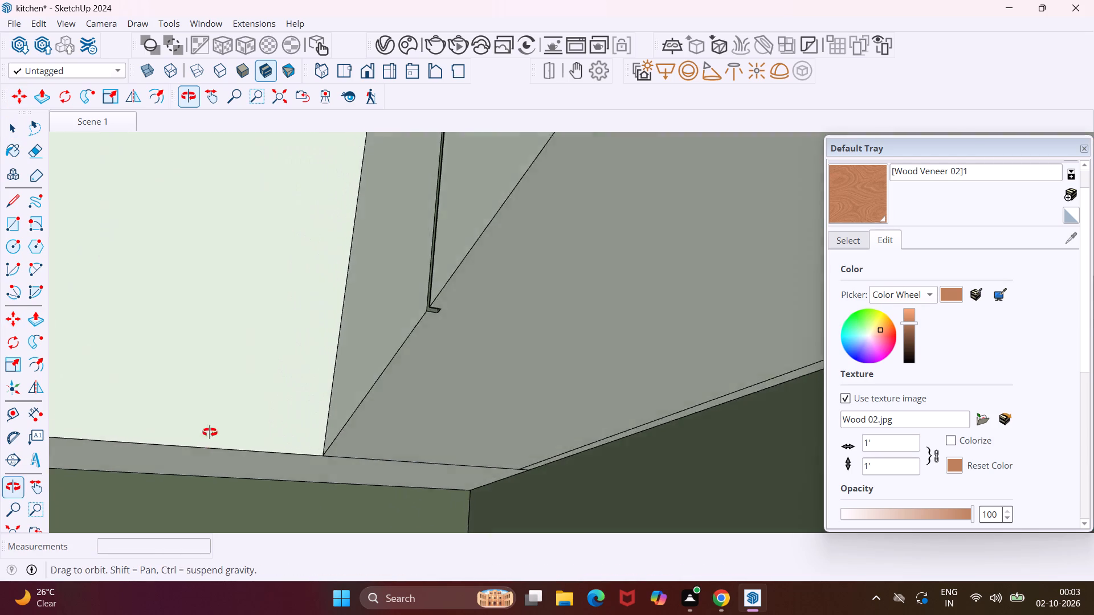
middle_click_drag(210, 432, 199, 408)
scroll(199, 408, "down", 18)
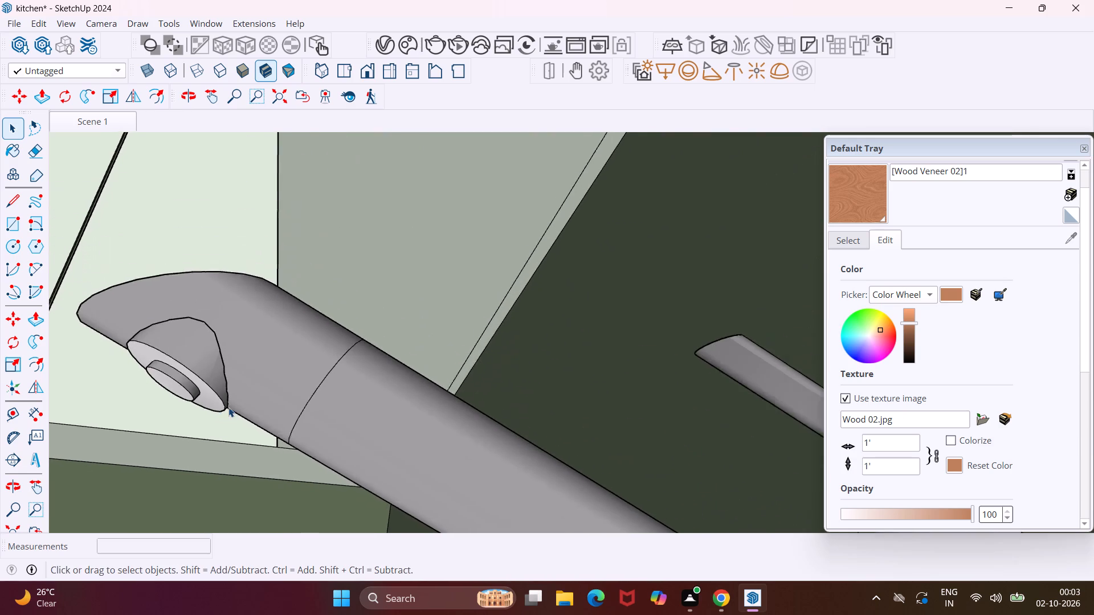
scroll(228, 407, "down", 8)
middle_click_drag(115, 400, 195, 426)
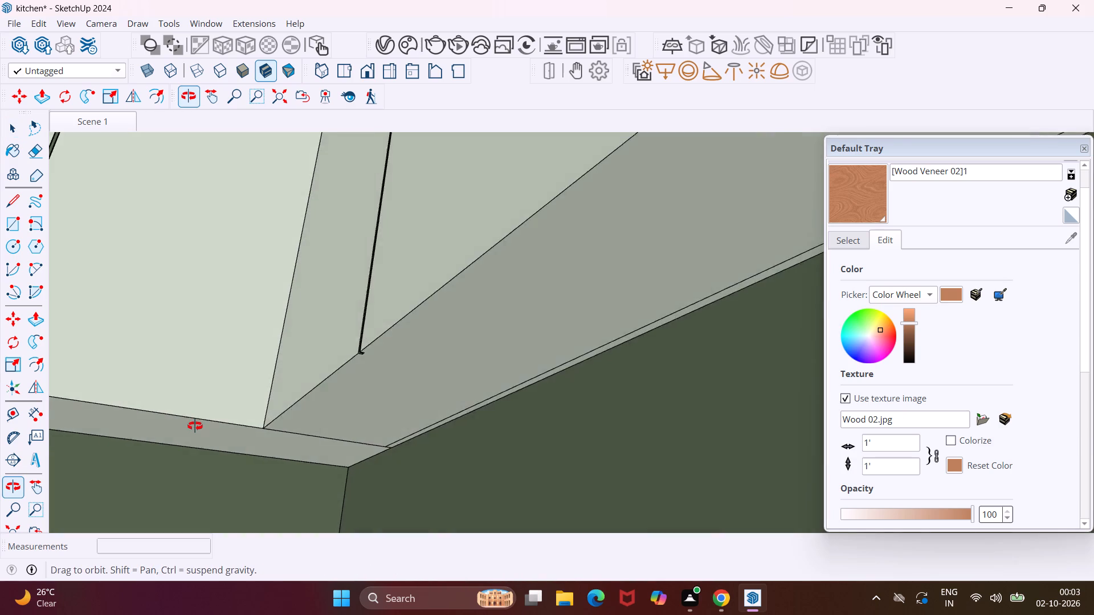
middle_click_drag(195, 426, 195, 427)
scroll(195, 427, "up", 1)
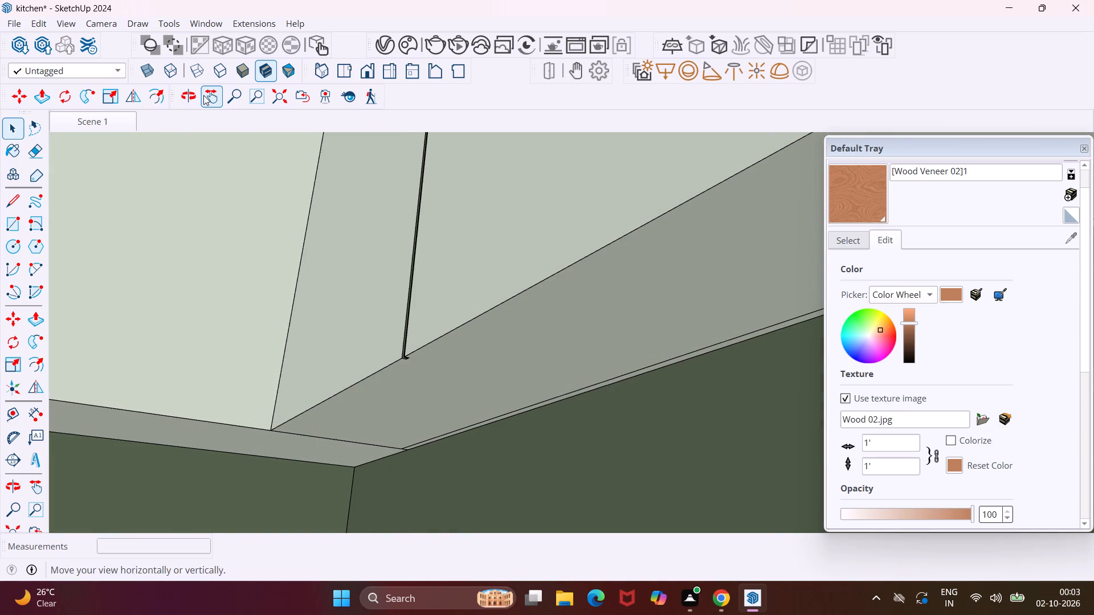
left_click(203, 95)
left_click_drag(146, 335, 495, 322)
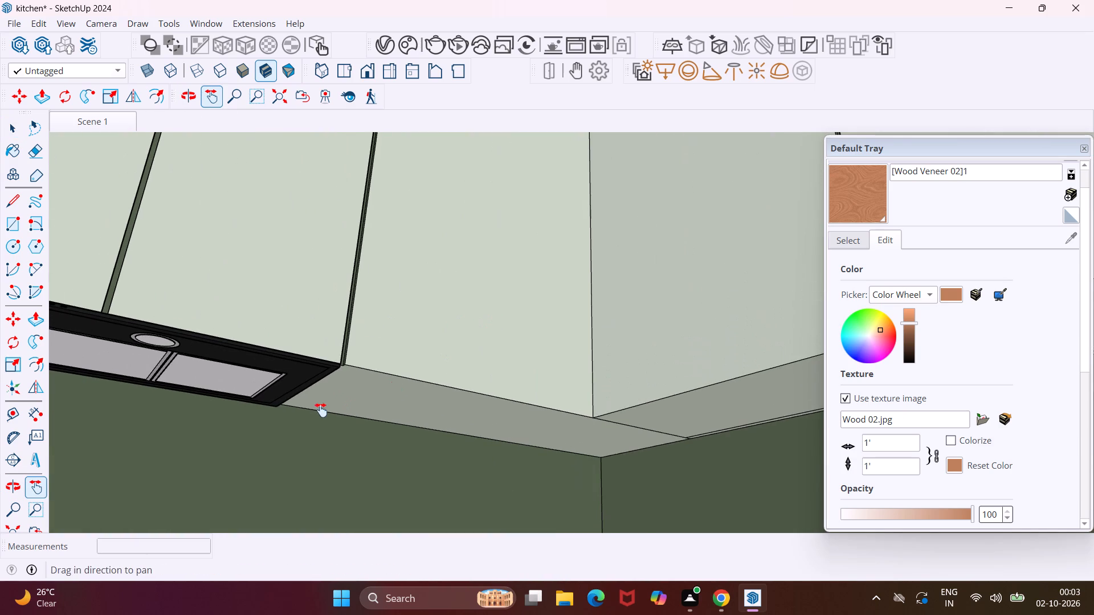
scroll(299, 405, "up", 1)
middle_click_drag(299, 405, 240, 381)
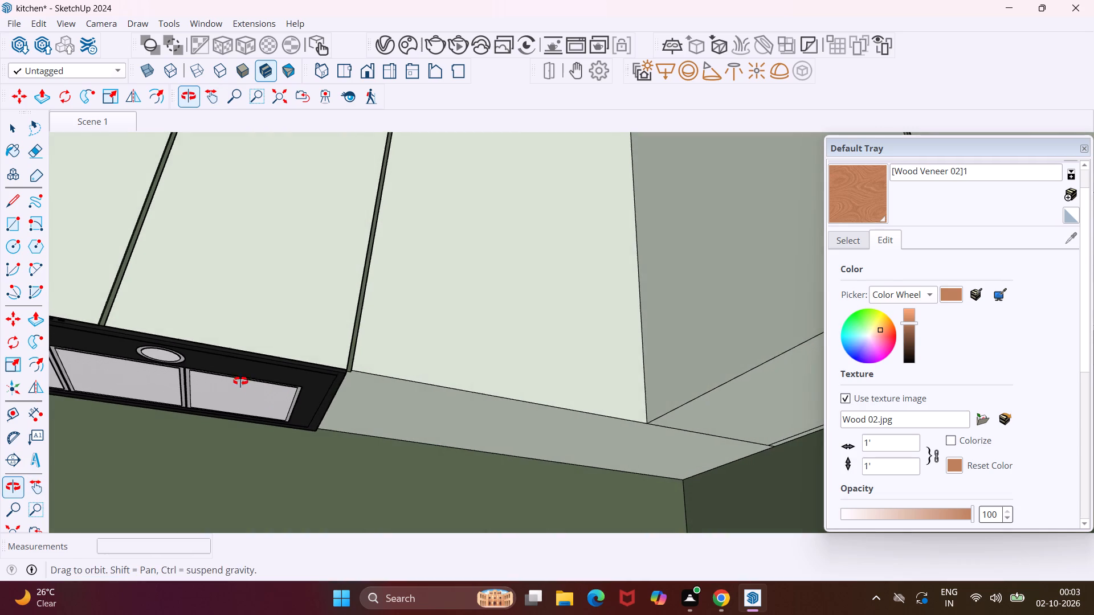
middle_click_drag(240, 381, 236, 381)
key("l")
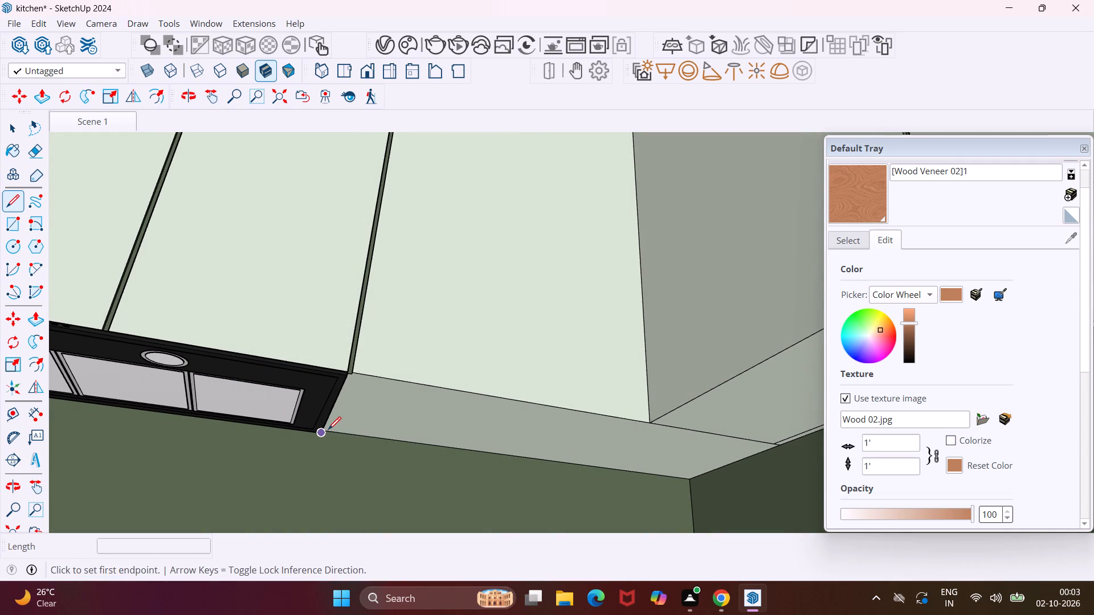
scroll(321, 428, "up", 9)
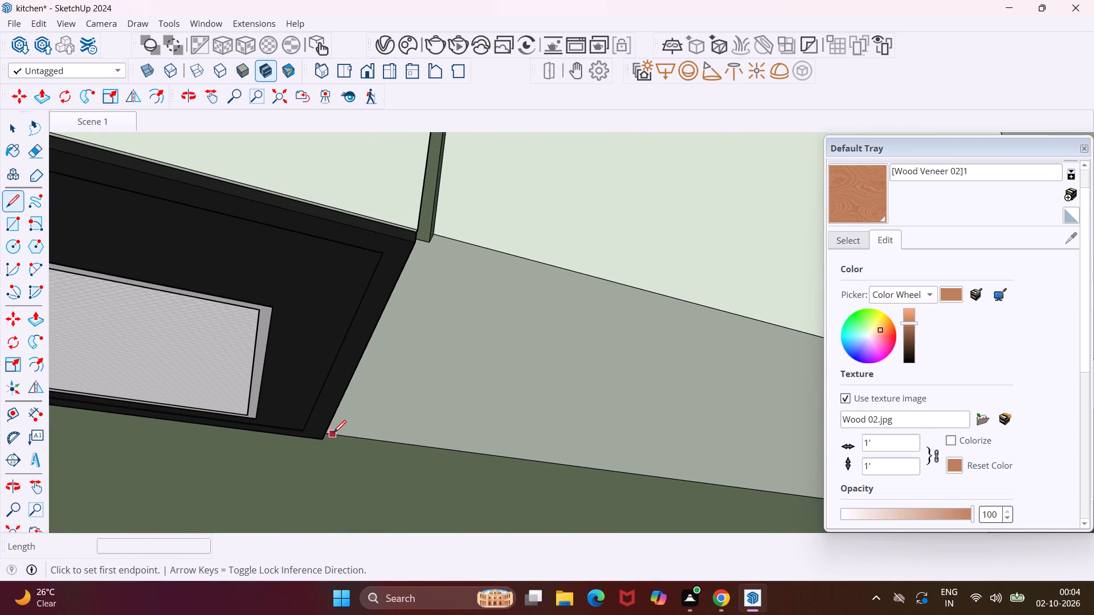
left_click(333, 433)
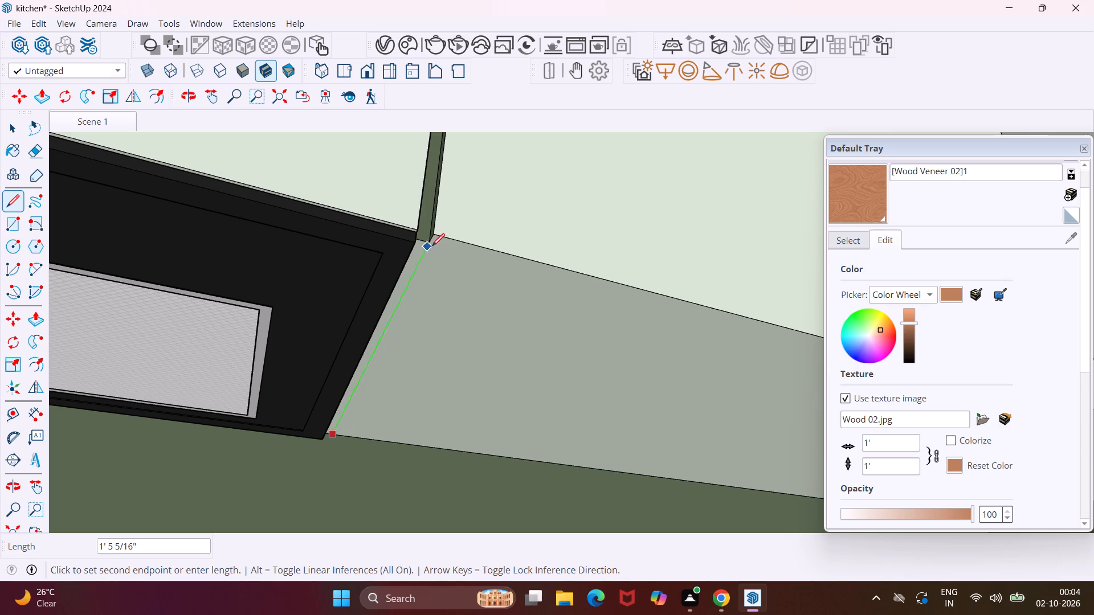
left_click(434, 240)
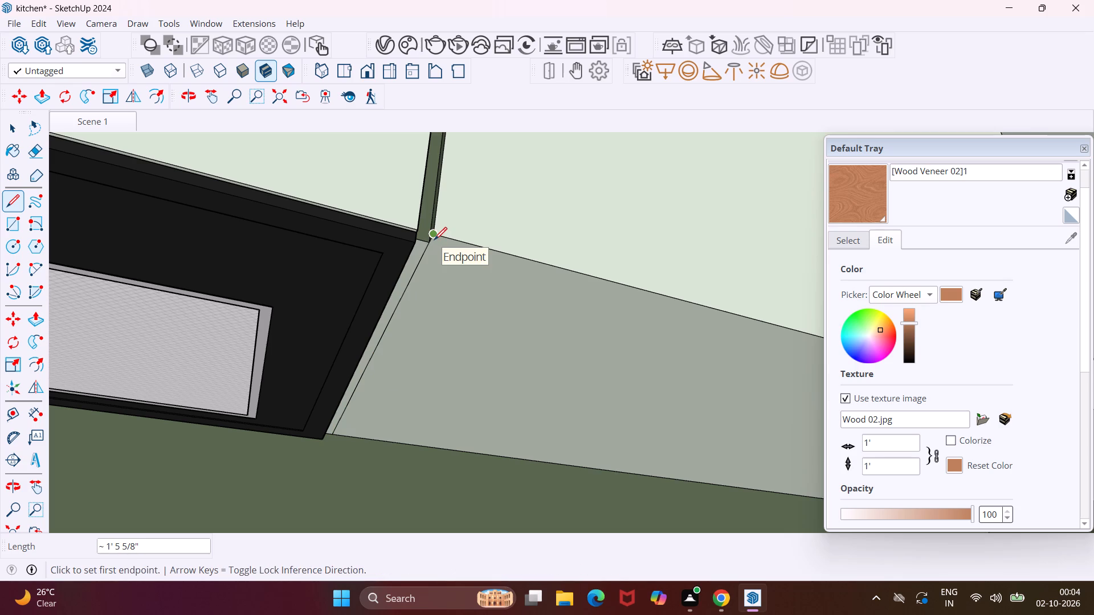
Copy the rear edge of the wall cabinets' underside, between the range hood and the sink-side corner, 1" inward, and deselect it.
key("Escape")
key("space")
key("space")
key("space")
key("space")
key("space")
key("space")
key("space")
key("space")
key("space")
key("space")
key("space")
key("space")
key("space")
key("space")
key("space")
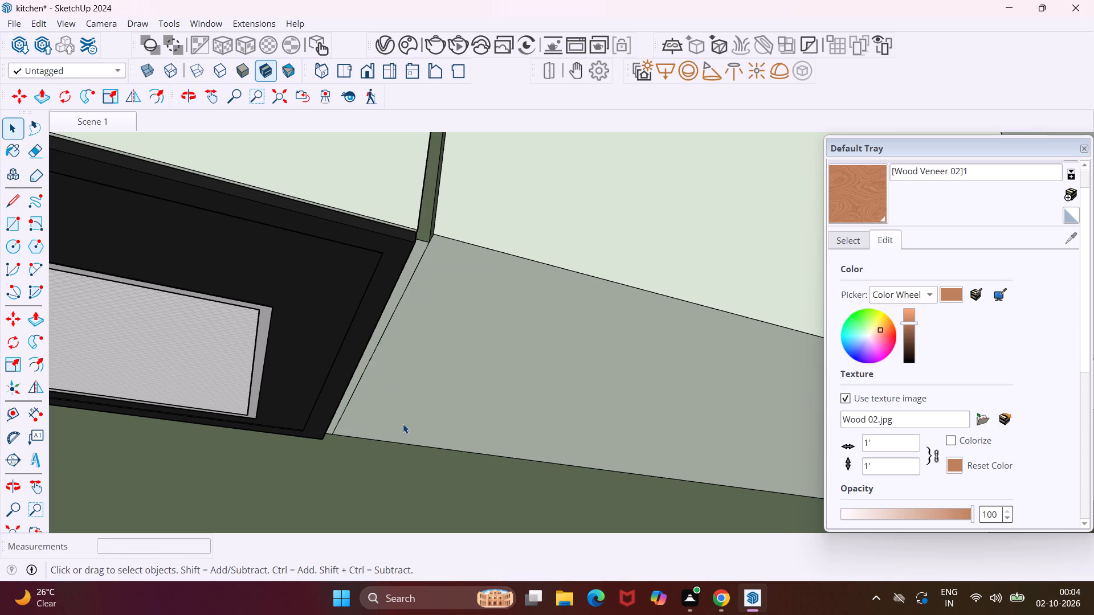
left_click(385, 440)
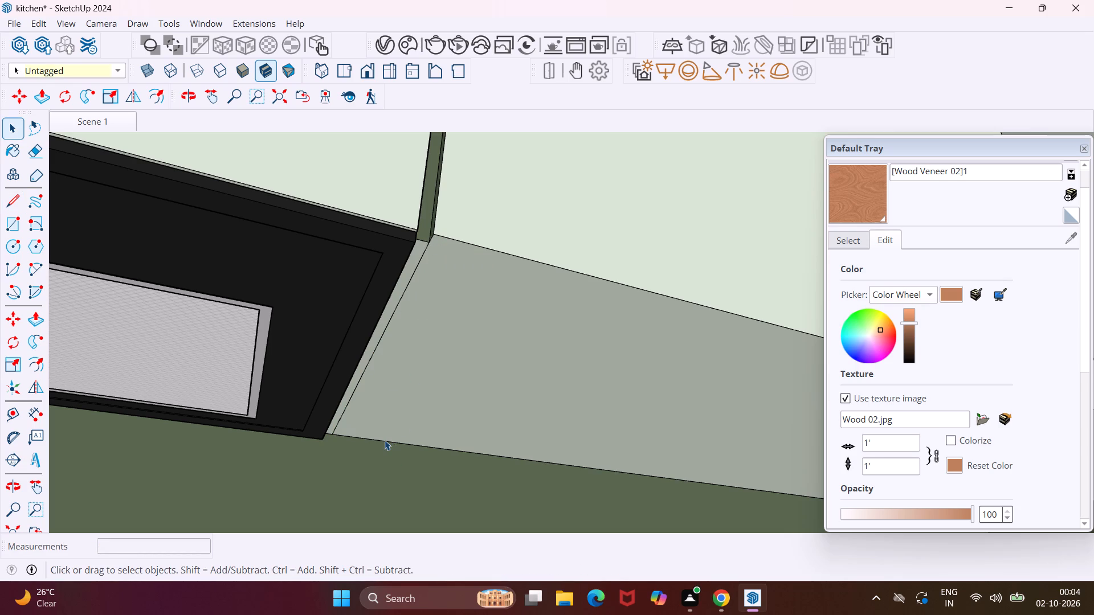
key("m")
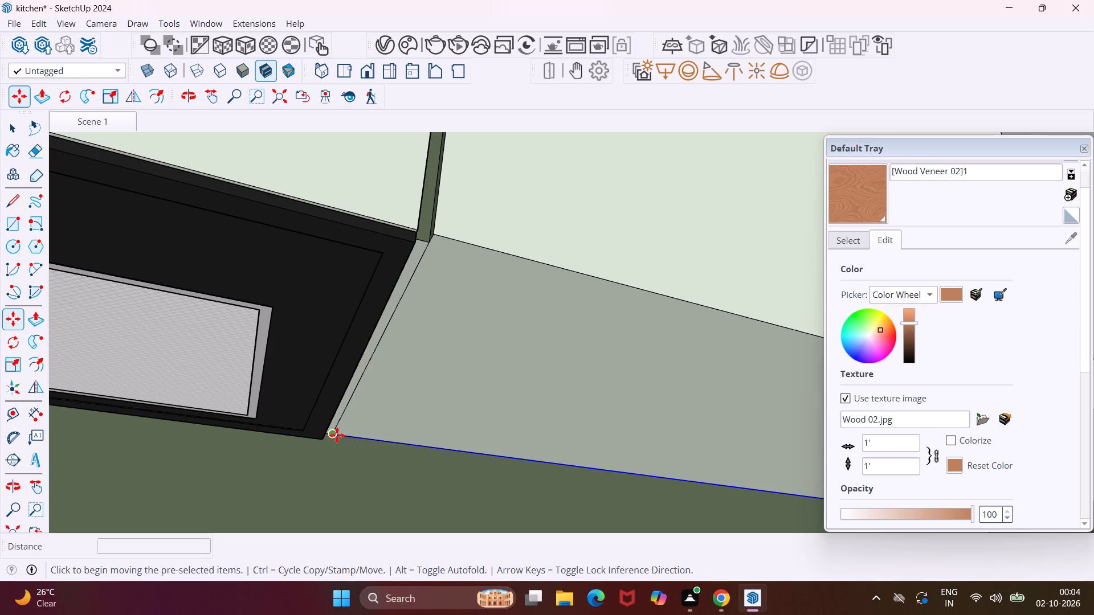
left_click(337, 435)
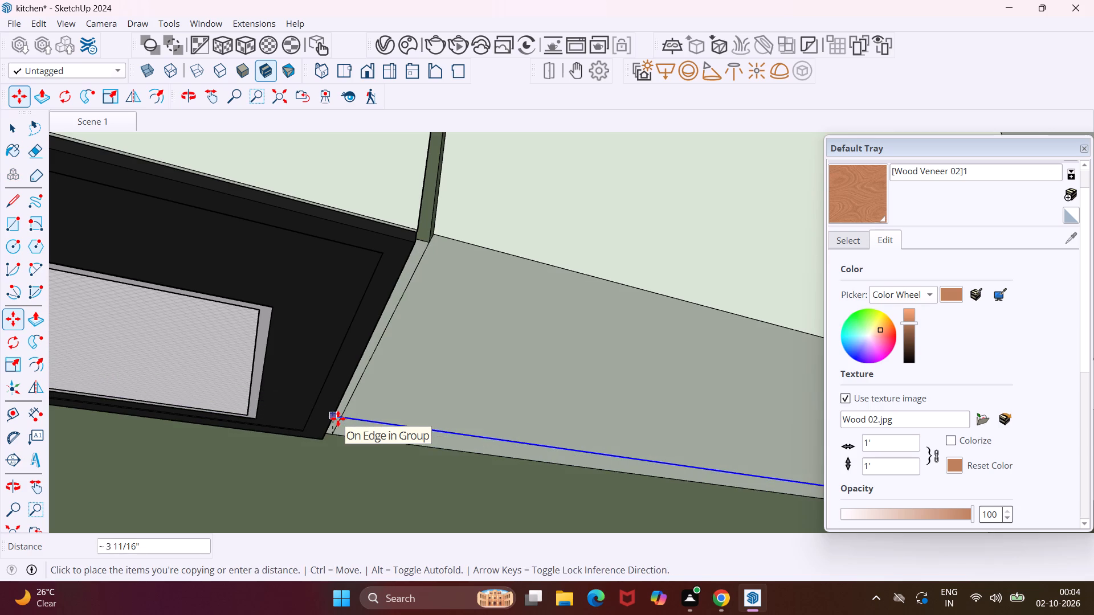
type("1\"")
key("Return")
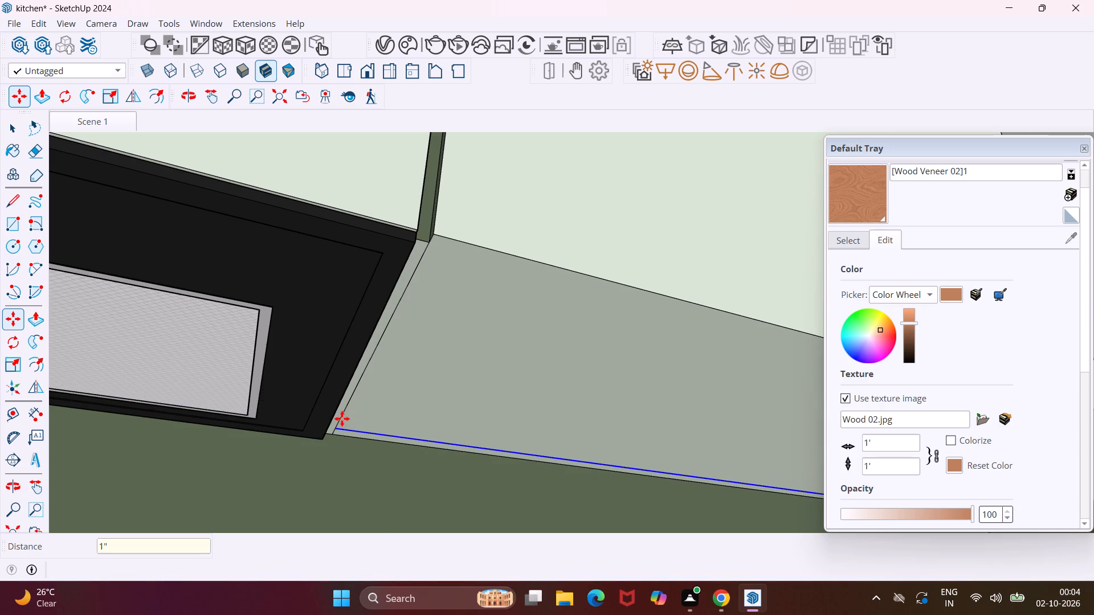
scroll(340, 419, "down", 14)
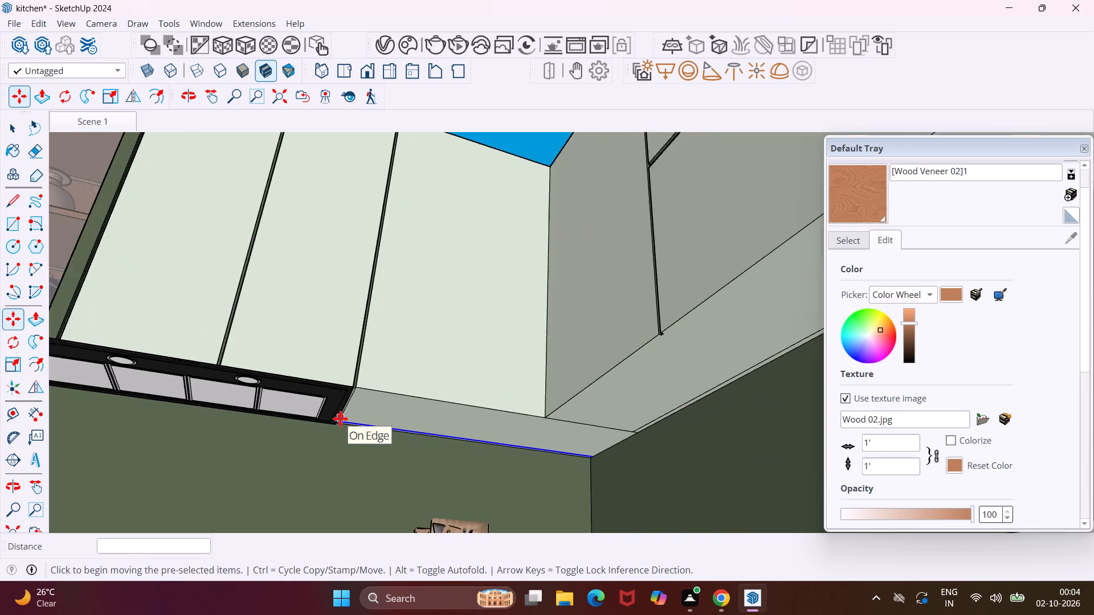
scroll(340, 419, "down", 10)
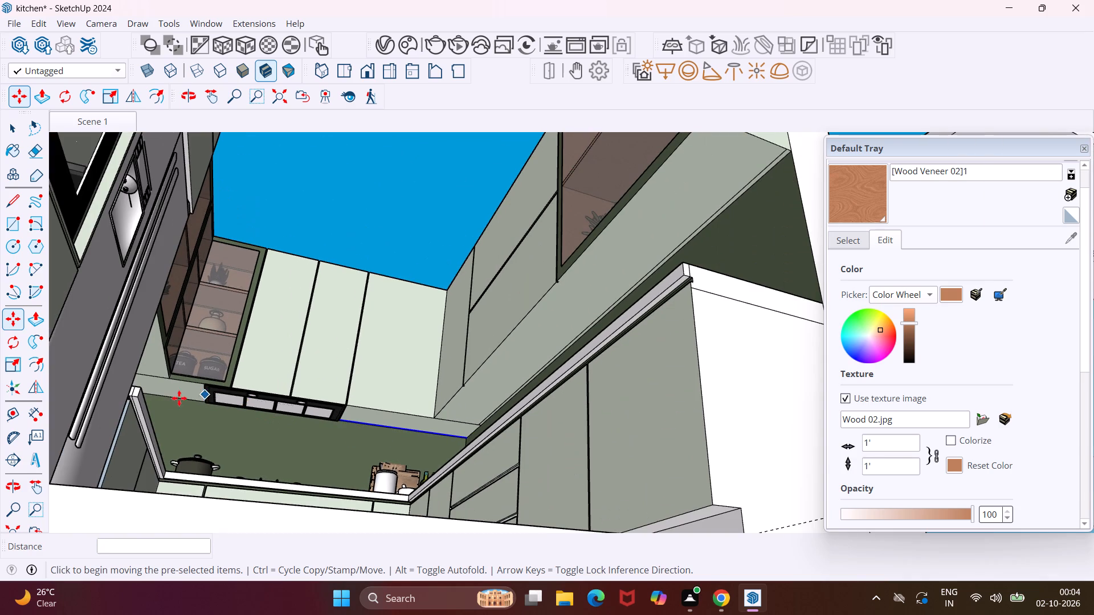
middle_click_drag(162, 398, 75, 453)
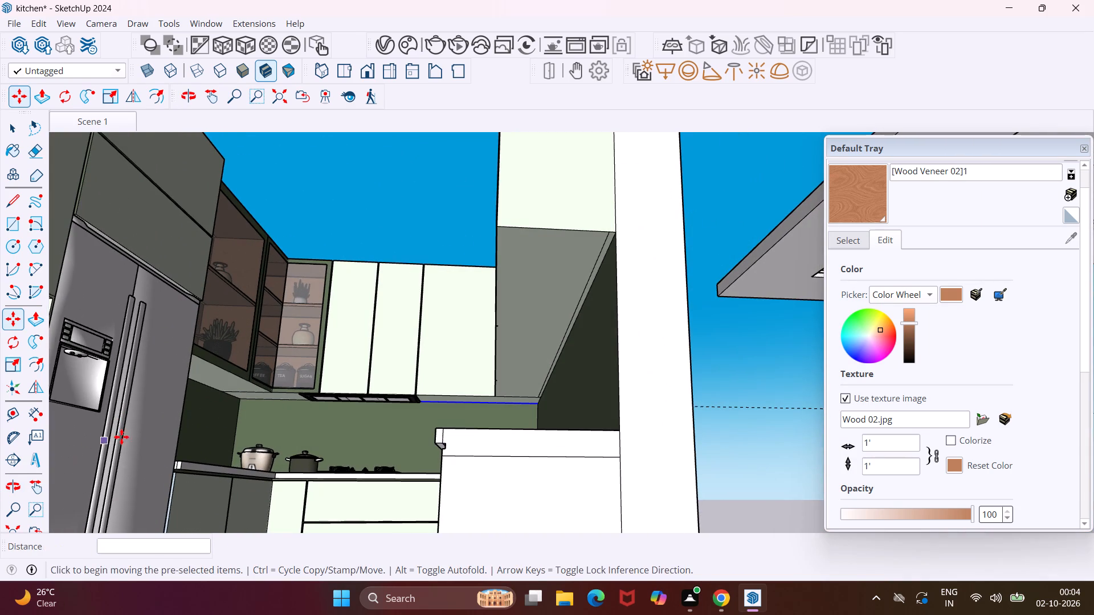
key("Escape")
key("space")
Save the kitchen model.
scroll(250, 400, "up", 4)
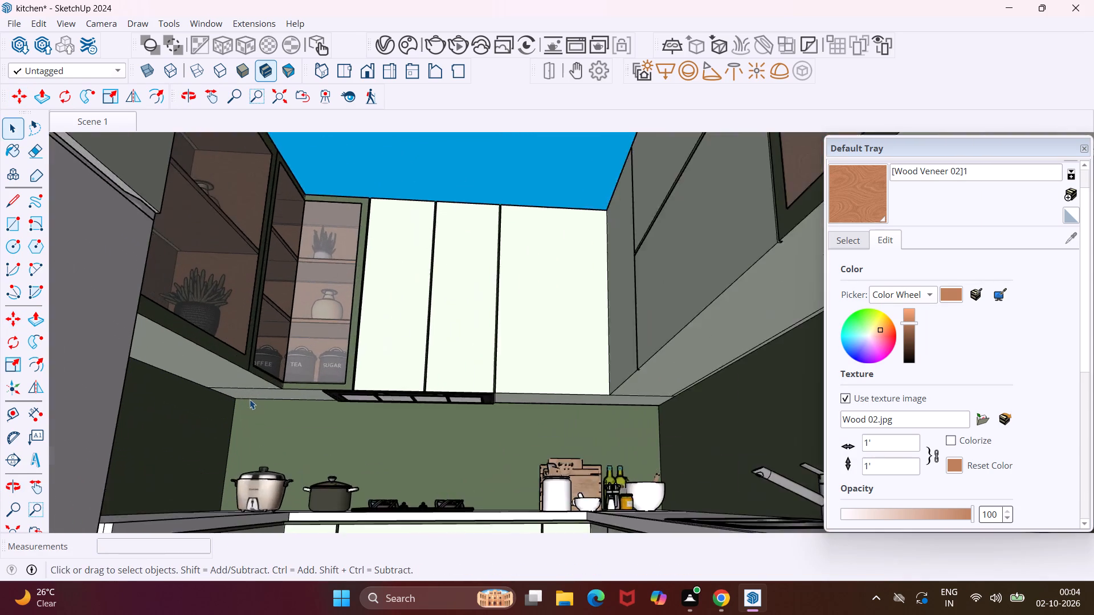
scroll(250, 399, "up", 12)
middle_click_drag(240, 397, 196, 392)
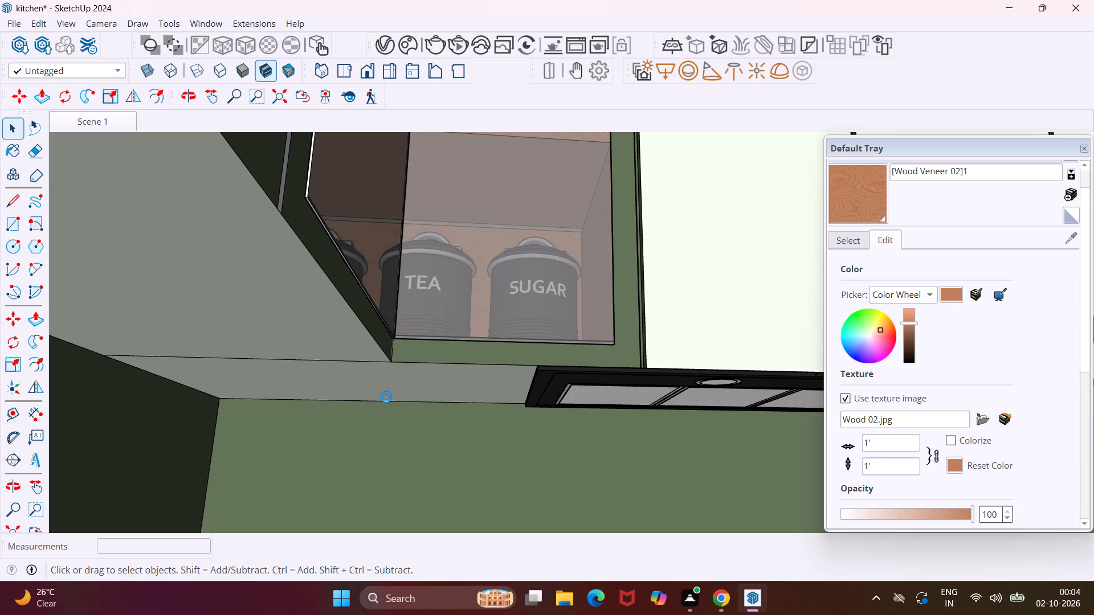
key("ctrl+s")
Examine the whole kitchen from outside, viewing it from above and from low angles.
scroll(376, 397, "down", 19)
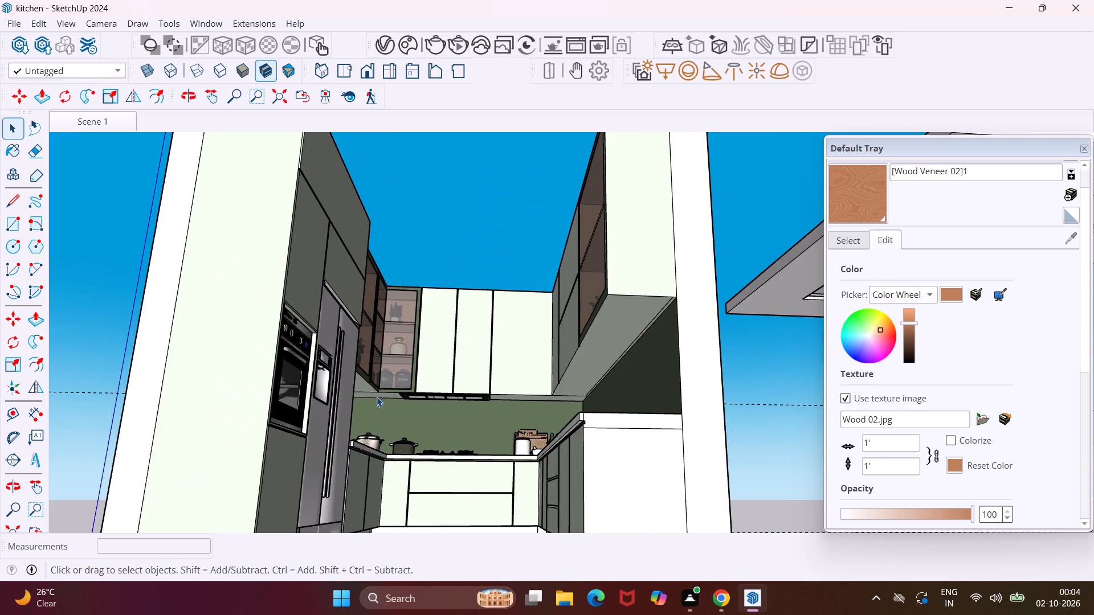
scroll(377, 397, "down", 4)
middle_click_drag(496, 431, 476, 493)
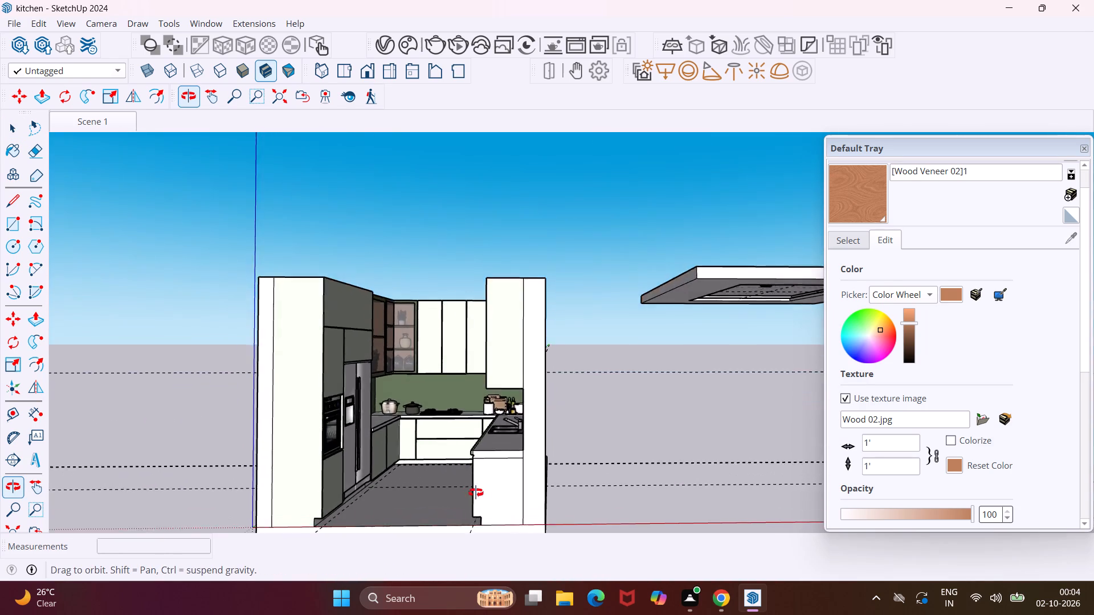
middle_click_drag(476, 493, 521, 522)
scroll(521, 522, "down", 1)
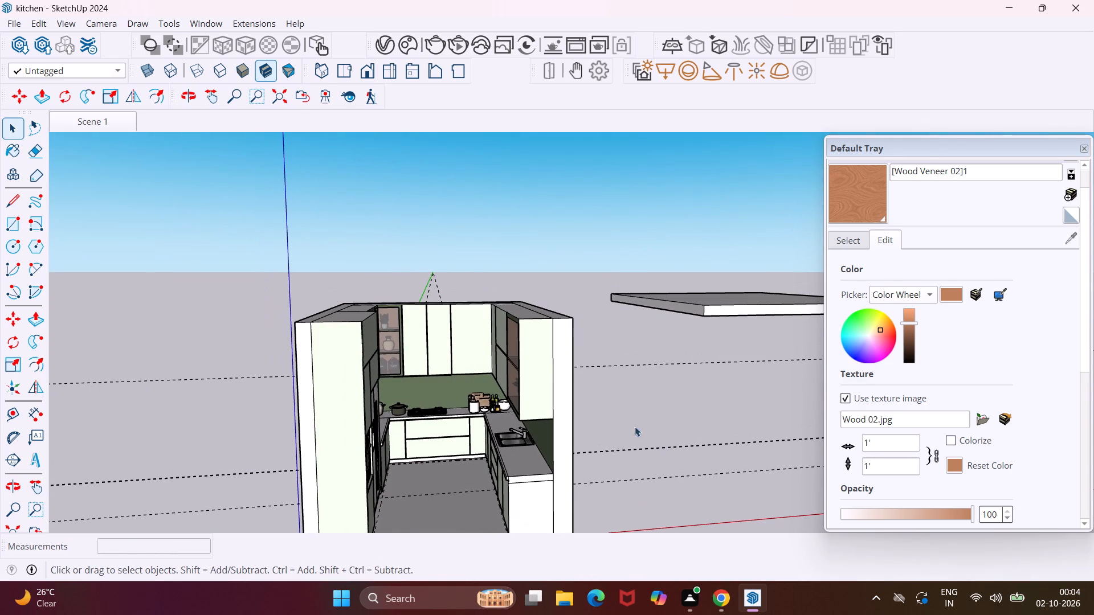
middle_click_drag(712, 343, 587, 284)
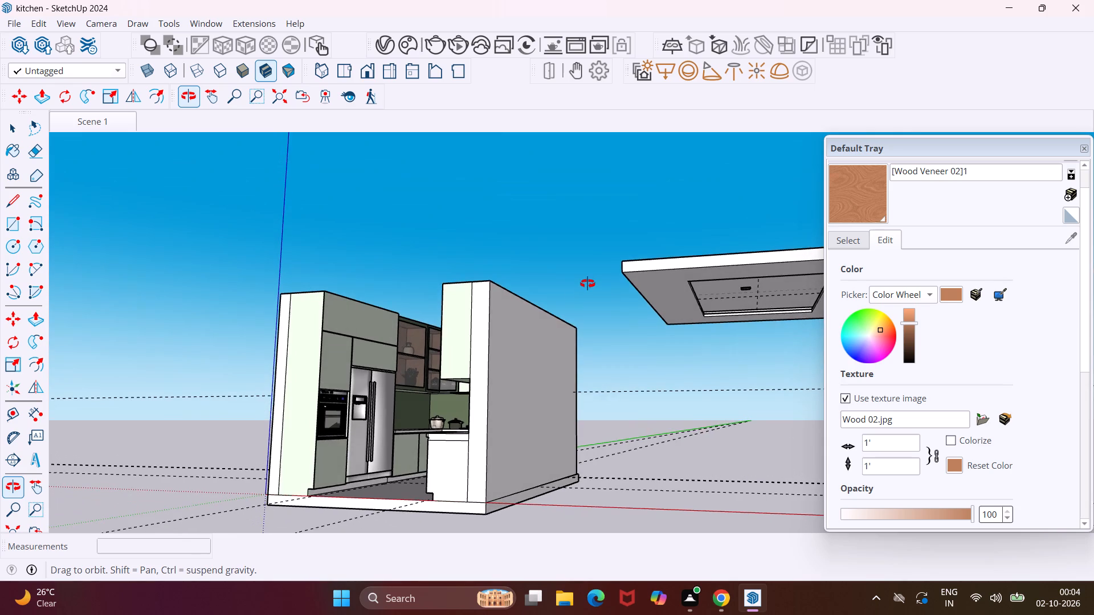
middle_click_drag(587, 284, 646, 280)
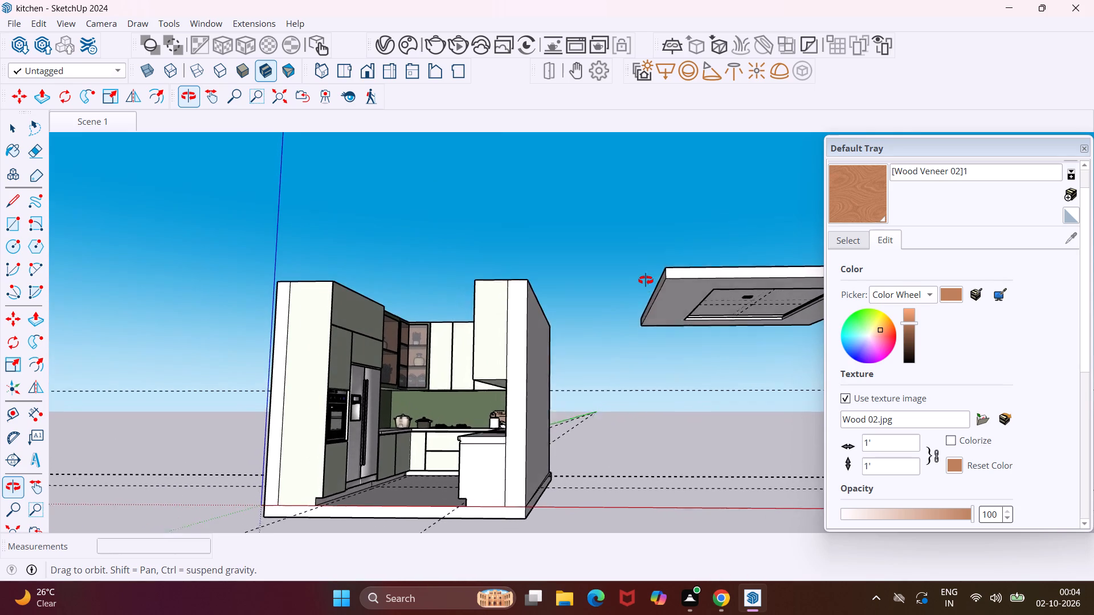
middle_click_drag(646, 280, 644, 273)
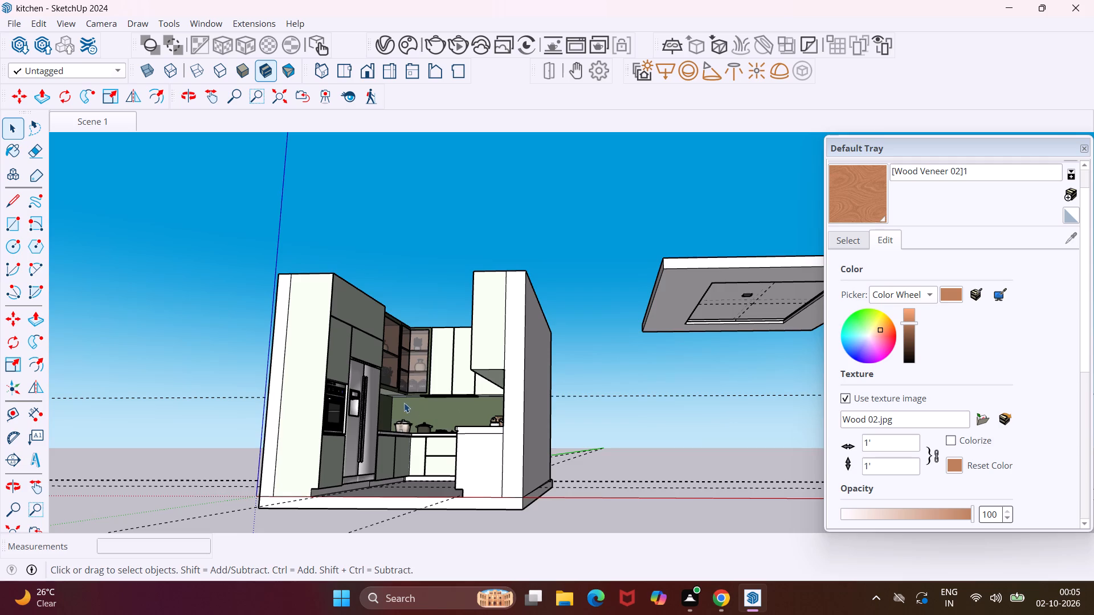
Draw a 1' 6" line across the underside of the glass-fronted corner cabinet beside the range hood, from back edge to front edge.
scroll(399, 400, "up", 11)
middle_click_drag(379, 399, 361, 370)
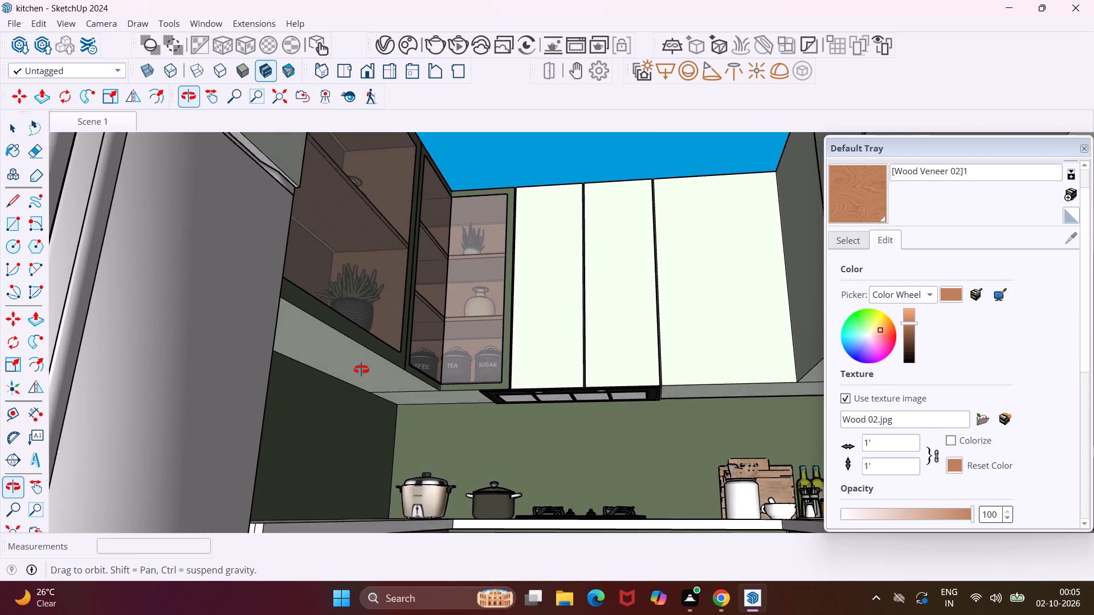
middle_click_drag(361, 370, 361, 363)
scroll(427, 400, "up", 9)
middle_click_drag(421, 392, 427, 371)
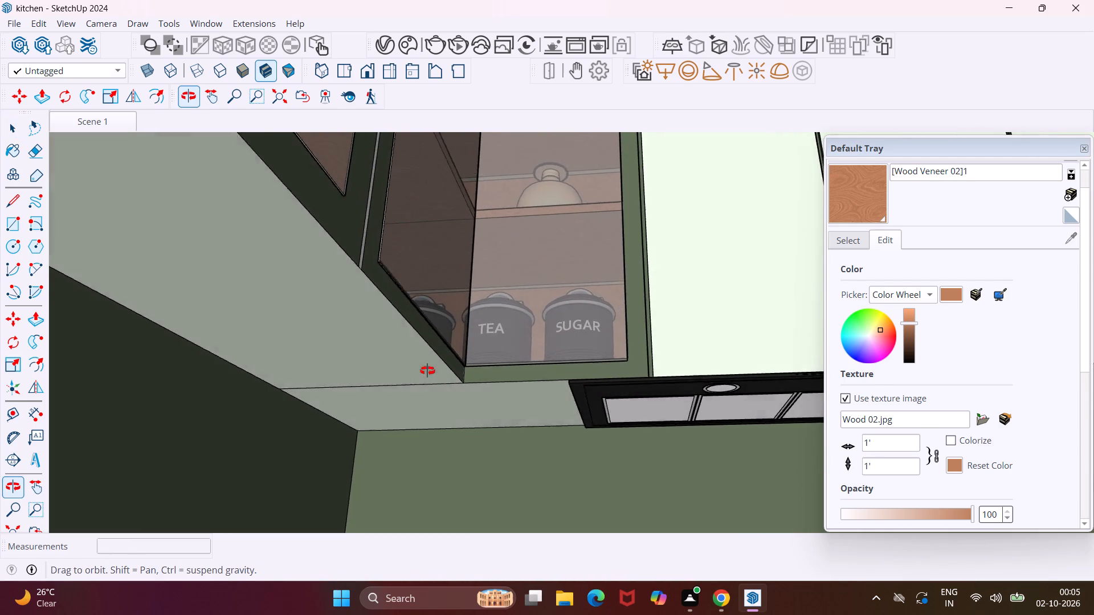
middle_click_drag(427, 371, 441, 318)
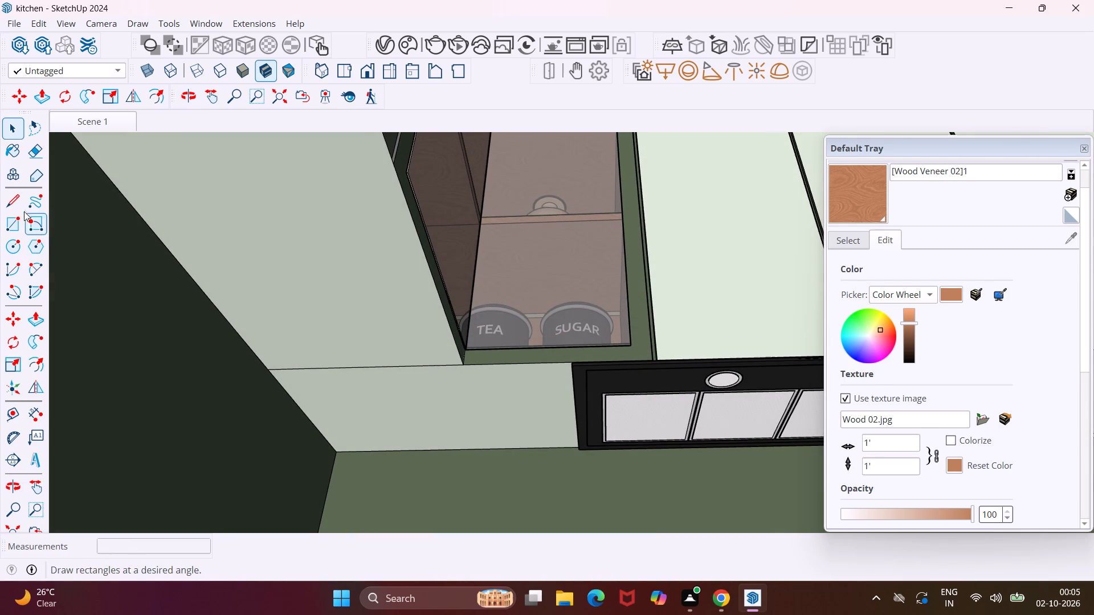
left_click(16, 203)
scroll(567, 443, "up", 2)
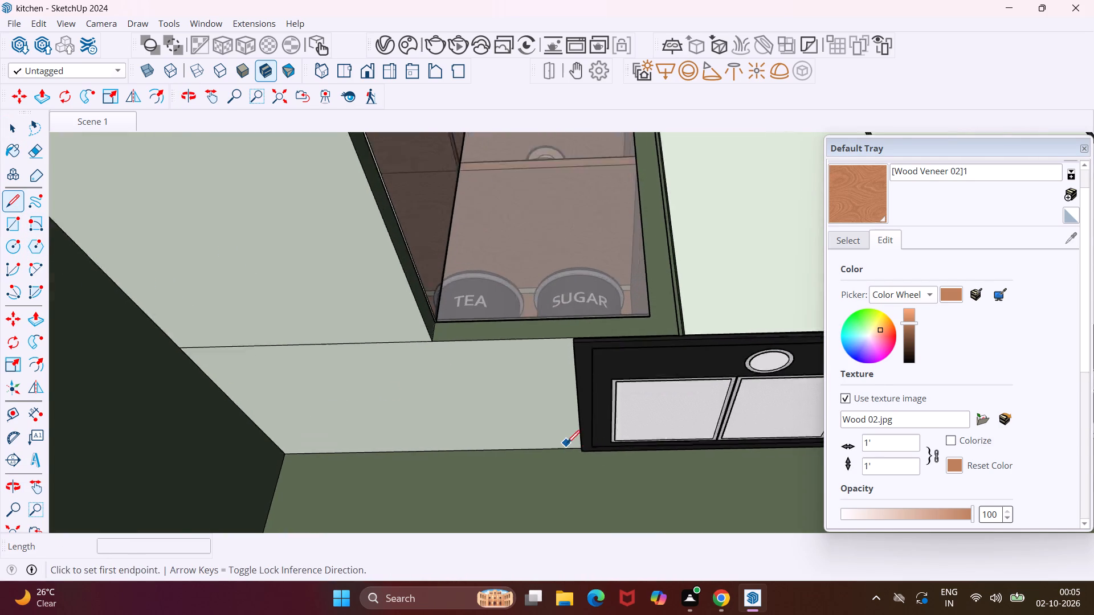
scroll(567, 443, "up", 7)
left_click(581, 455)
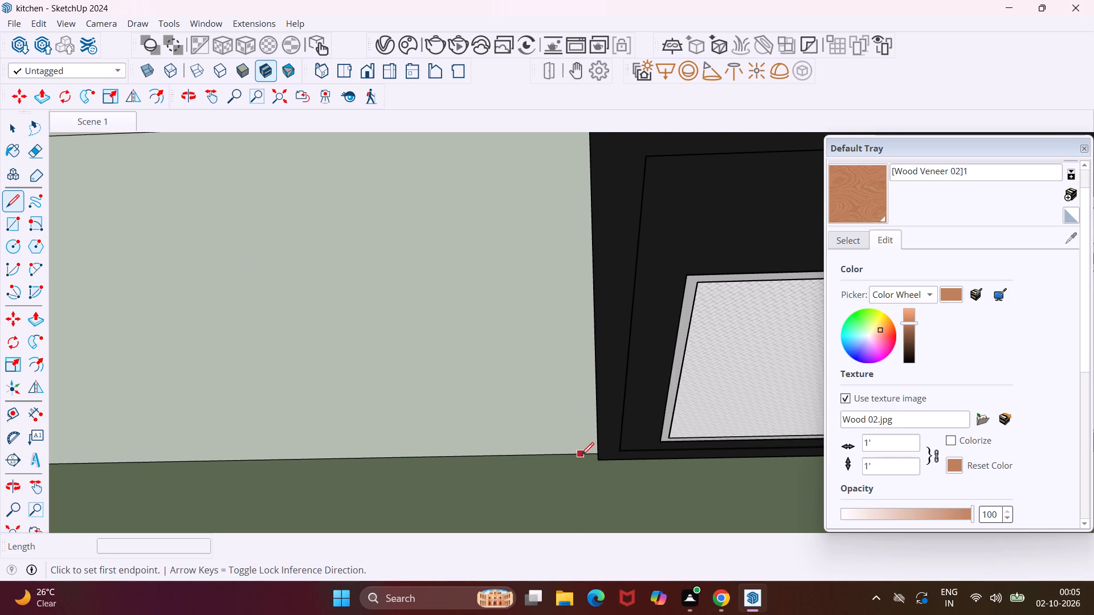
scroll(576, 384, "down", 6)
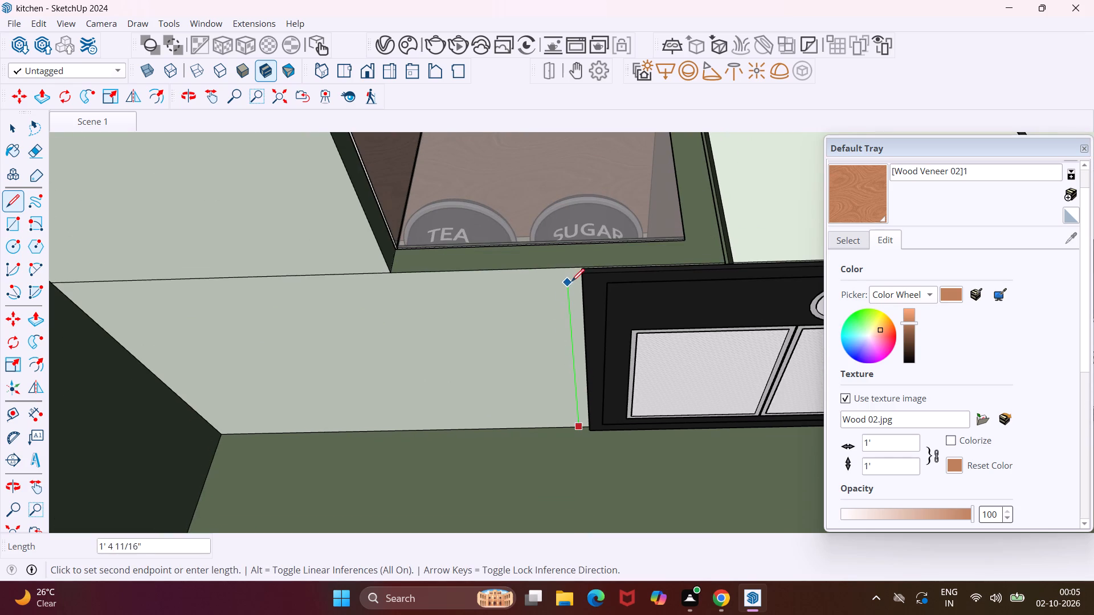
left_click(573, 270)
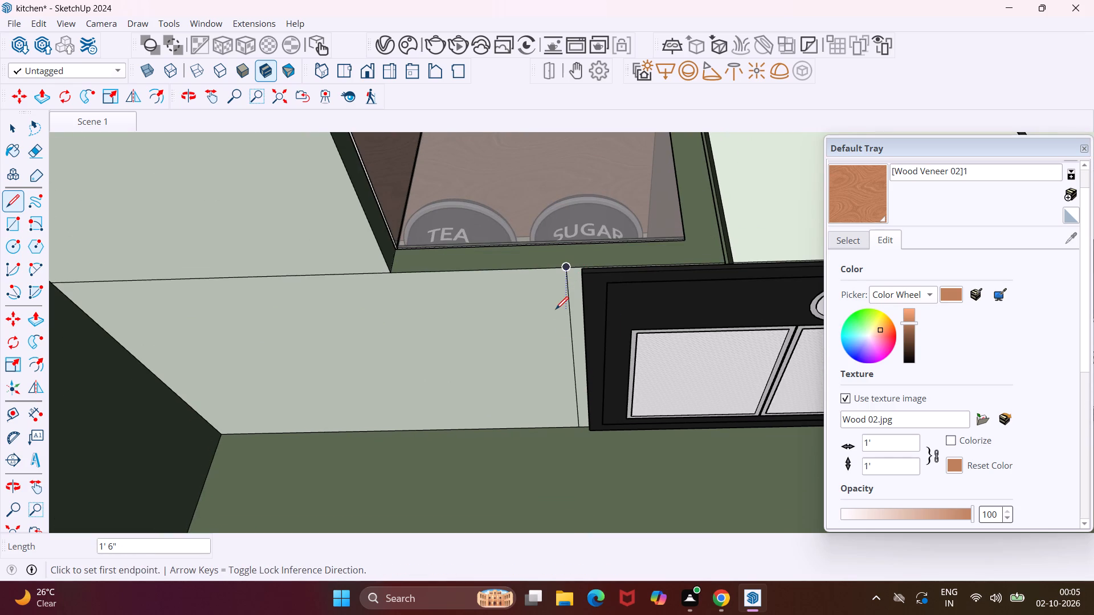
key("Escape")
key("space")
Copy the rear edge of the glass-fronted corner cabinet's underside 1" inward from the wall behind the hob, and deselect it.
scroll(537, 425, "up", 4)
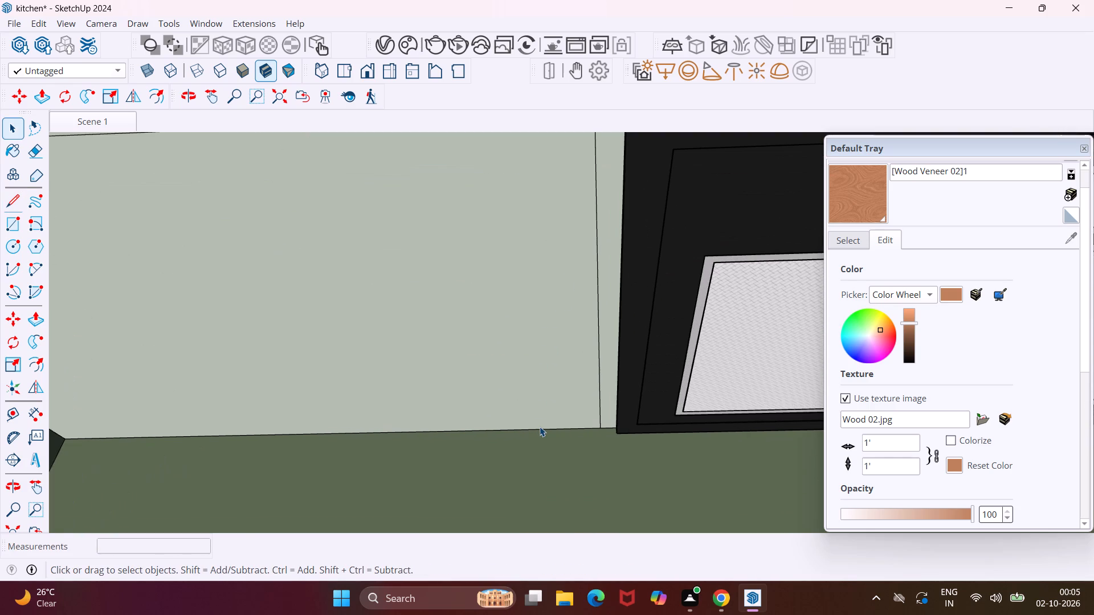
left_click(542, 428)
left_click(544, 429)
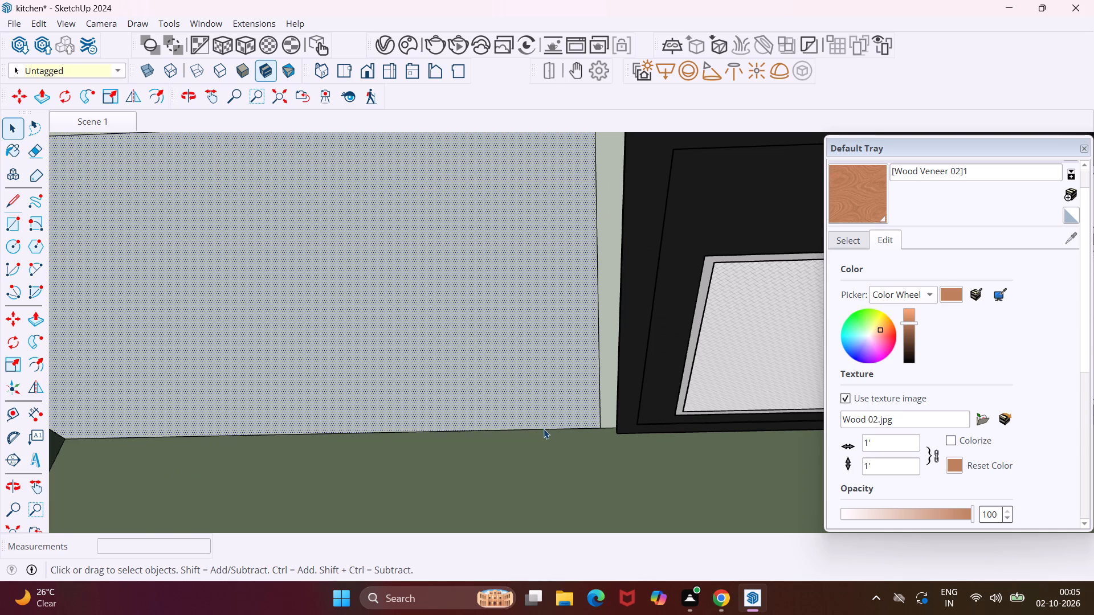
key("m")
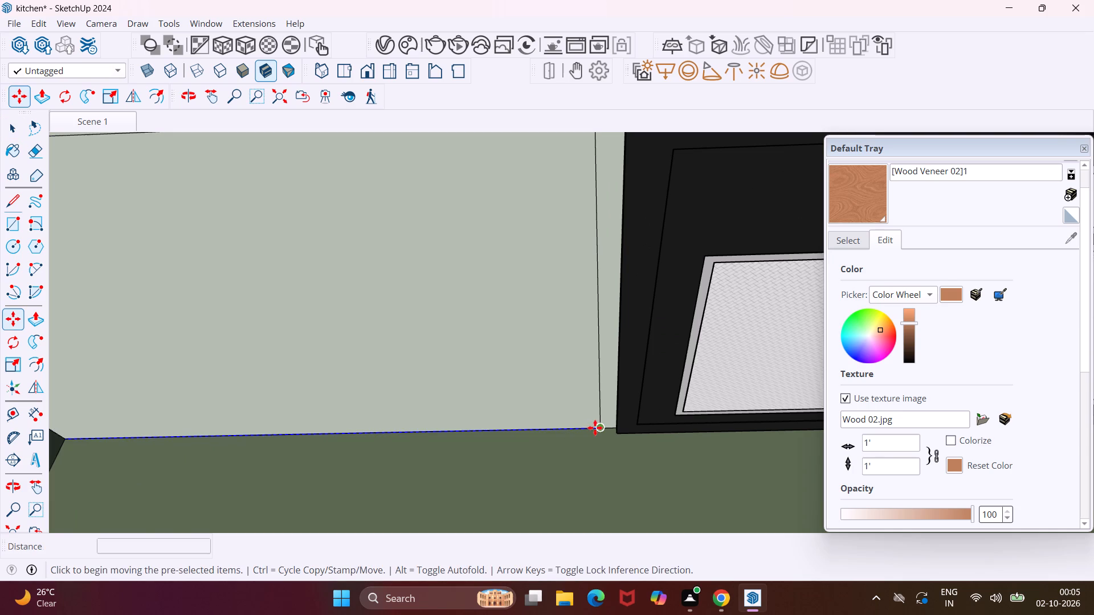
left_click(600, 428)
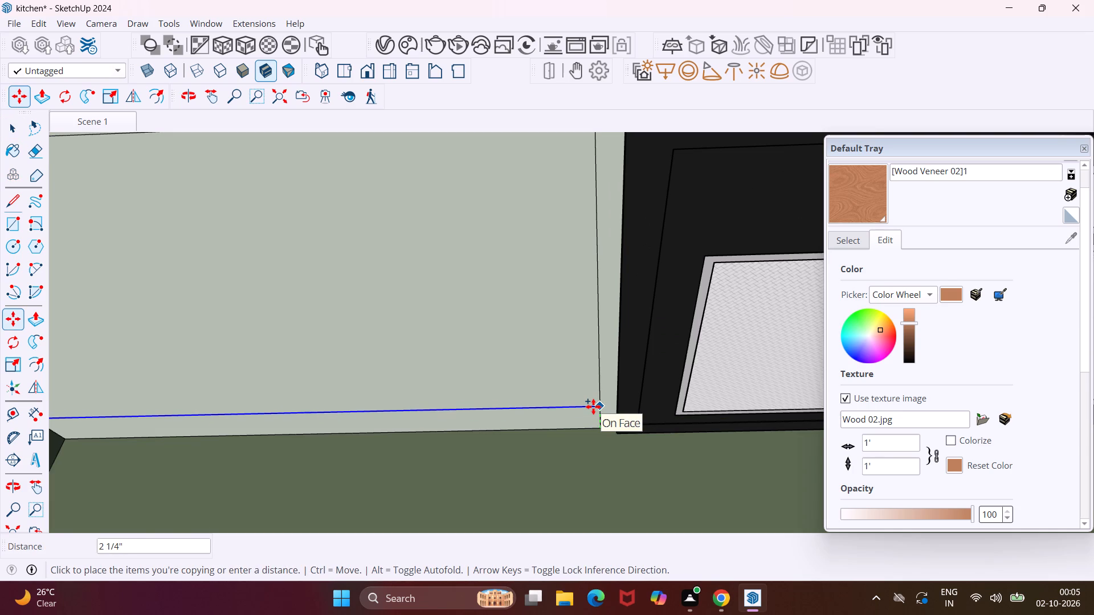
type("1\"")
key("Return")
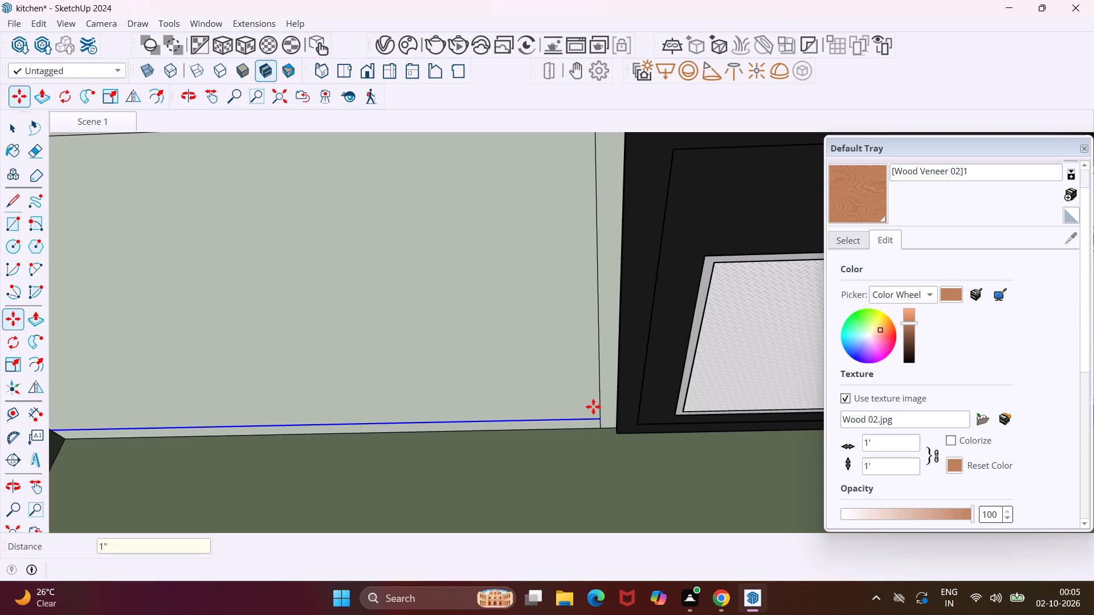
scroll(589, 407, "down", 6)
middle_click_drag(589, 407, 586, 410)
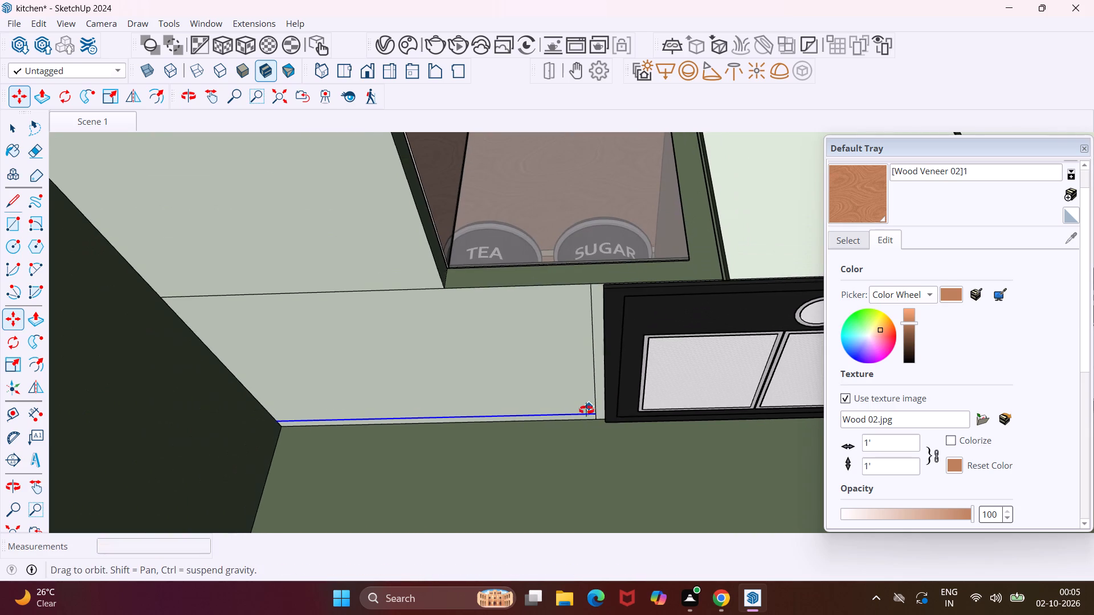
middle_click_drag(586, 410, 458, 456)
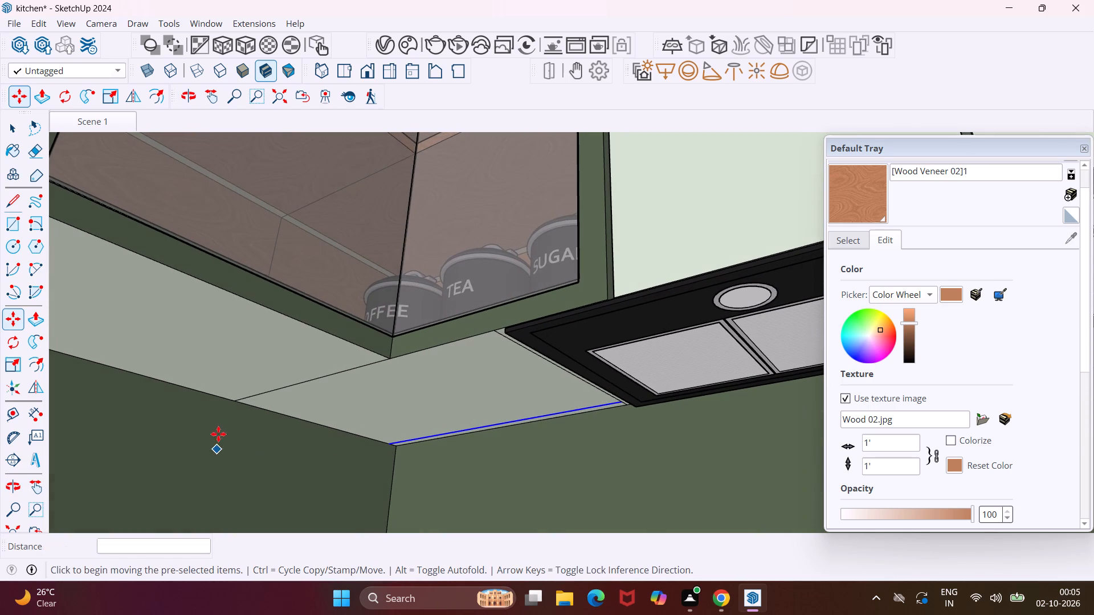
key("Escape")
key("space")
Copy the side-wall edge of the glass-fronted corner cabinet's underside 1" inward from the wall.
scroll(266, 417, "up", 3)
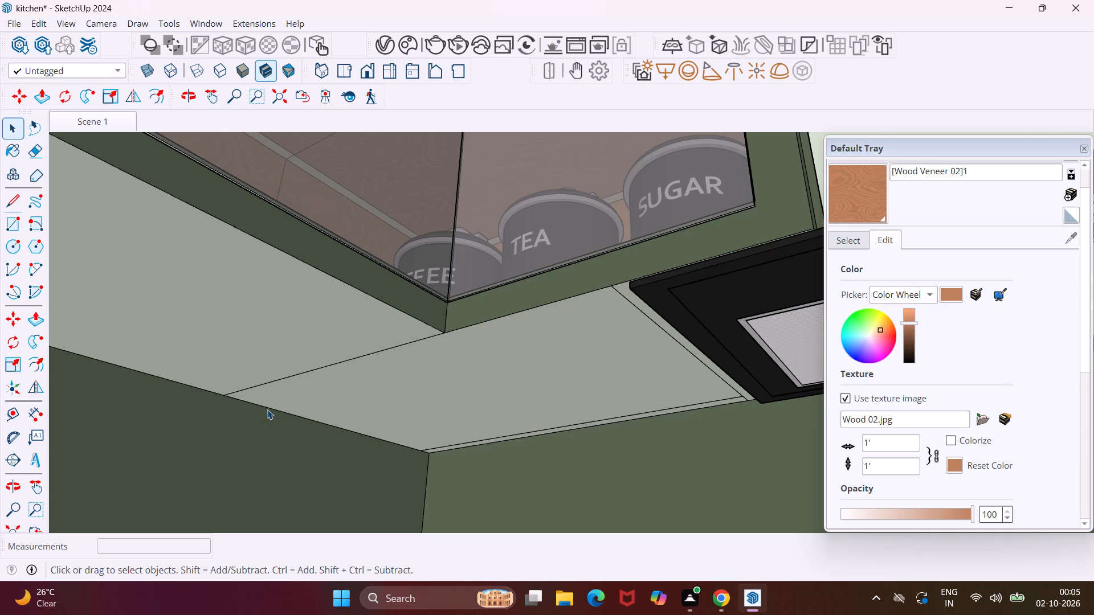
left_click(267, 409)
key("m")
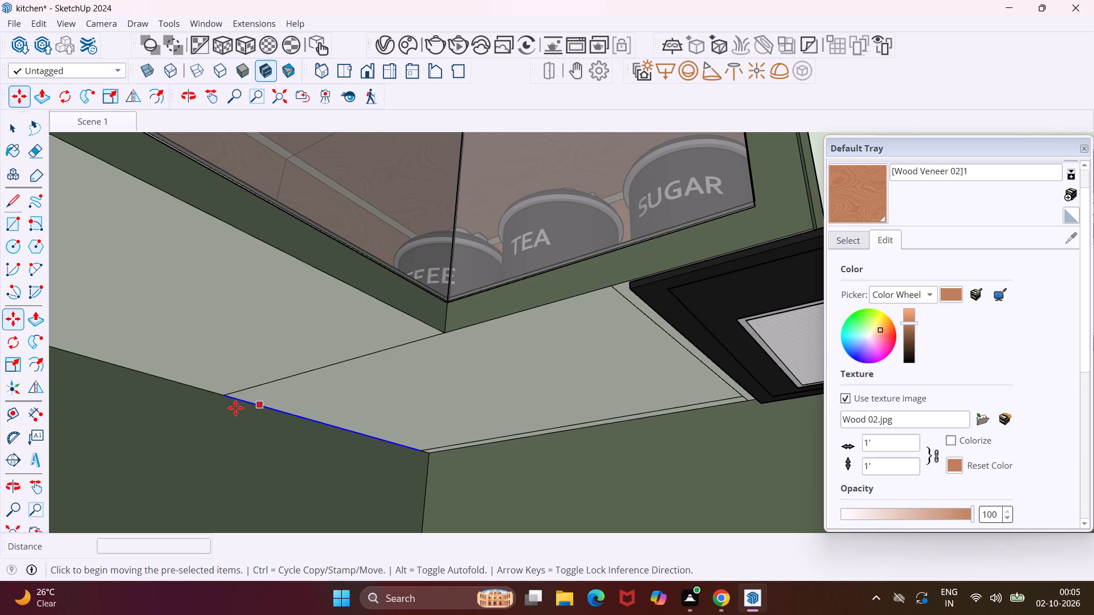
left_click(227, 398)
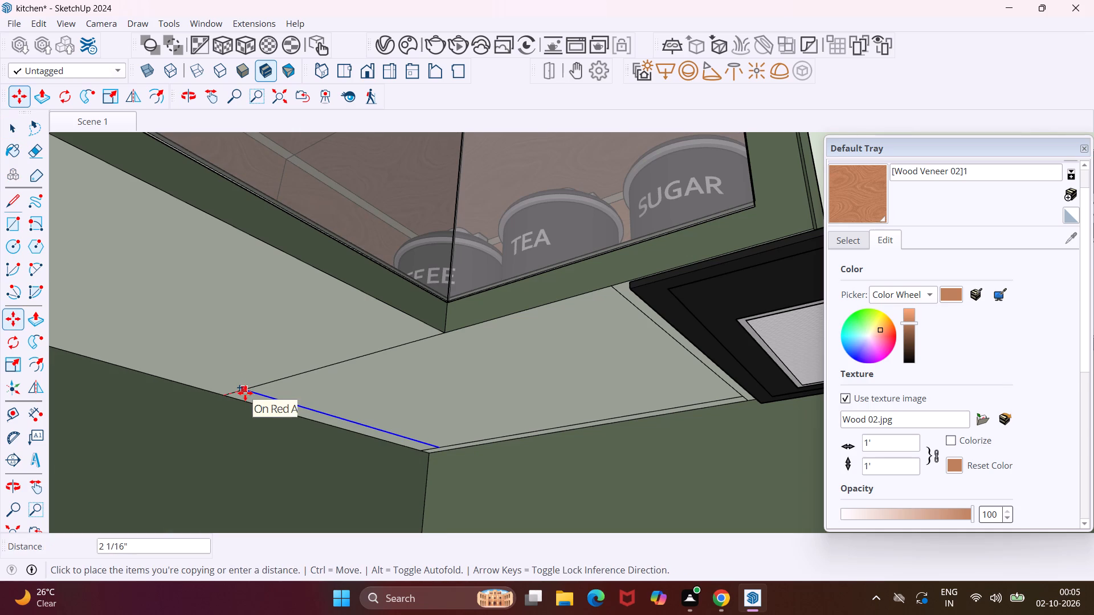
type("1\"")
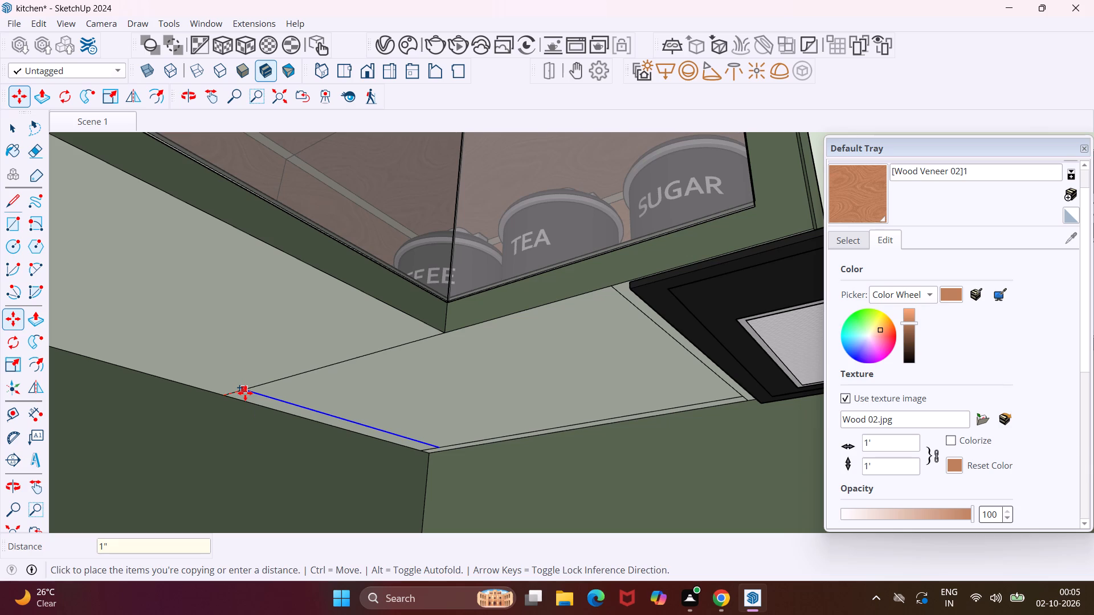
key("Return")
key("Escape")
key("space")
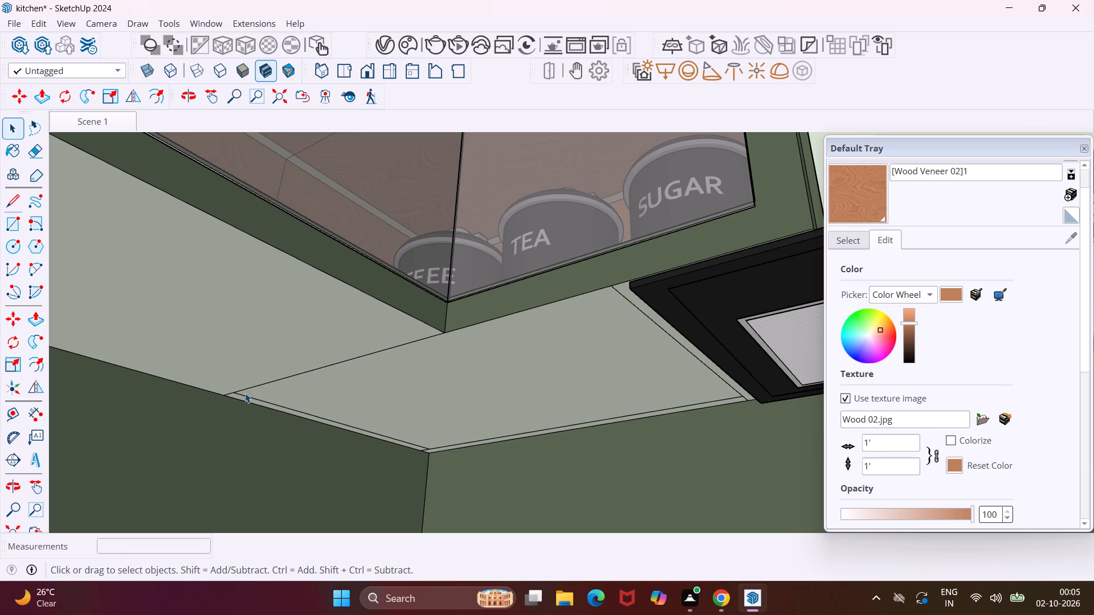
Copy the wall edge of the adjoining side-wall cabinets' underside 1" inward, continuing the corner cabinet's inset line.
left_click(215, 393)
key("m")
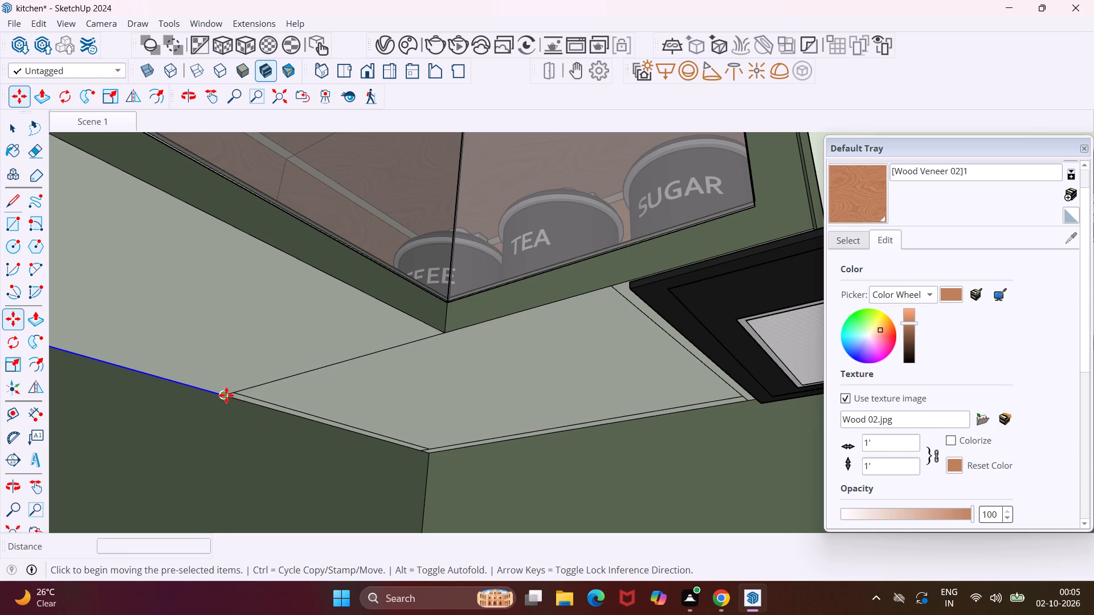
left_click(226, 395)
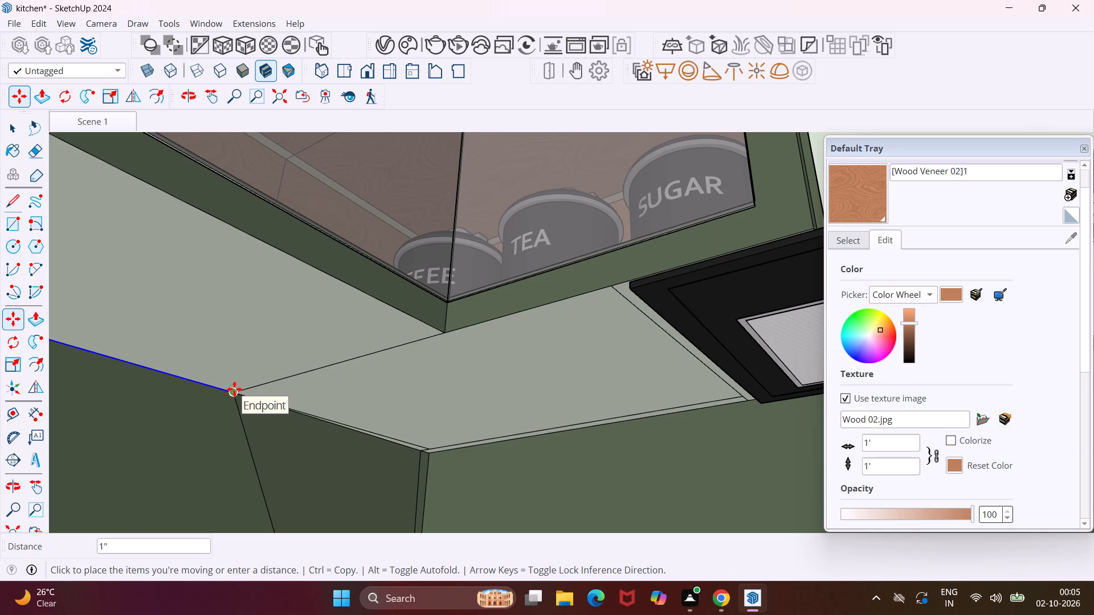
type("1\"")
key("Return")
key("Escape")
key("space")
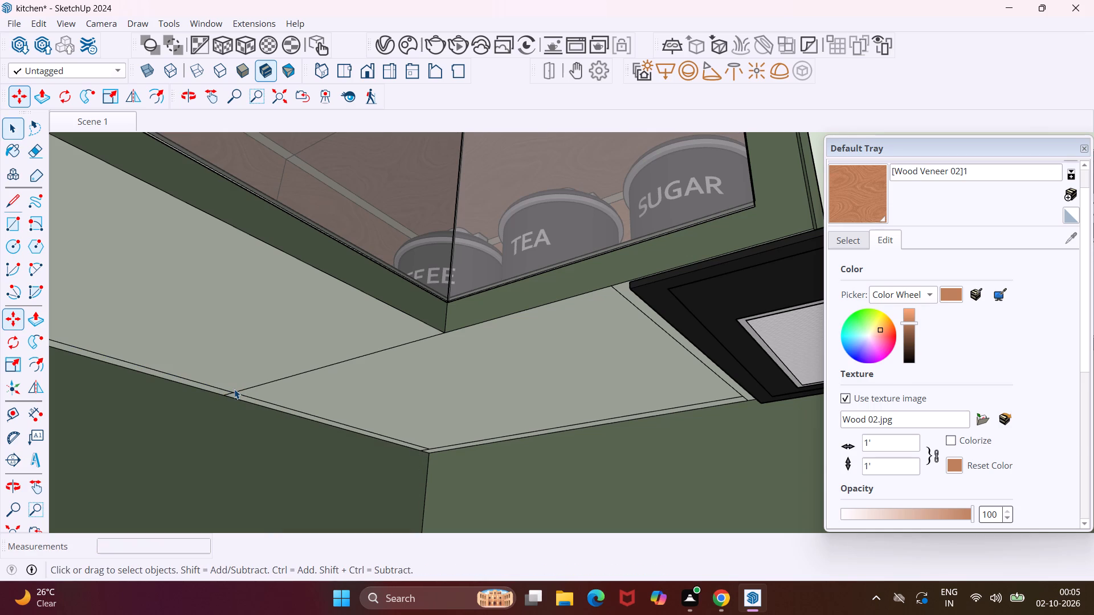
Group the 1" strip under the side-wall cabinets, convert it to a V-Ray mesh light, and deselect it.
left_click(200, 388)
scroll(200, 386, "up", 5)
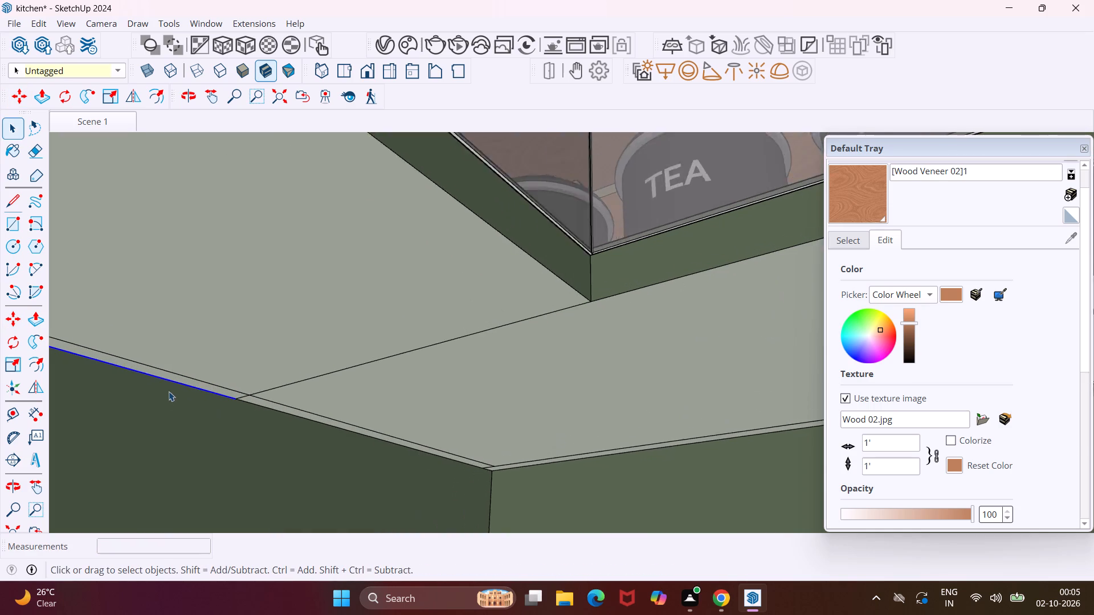
left_click(179, 379)
scroll(179, 378, "up", 3)
right_click(179, 378)
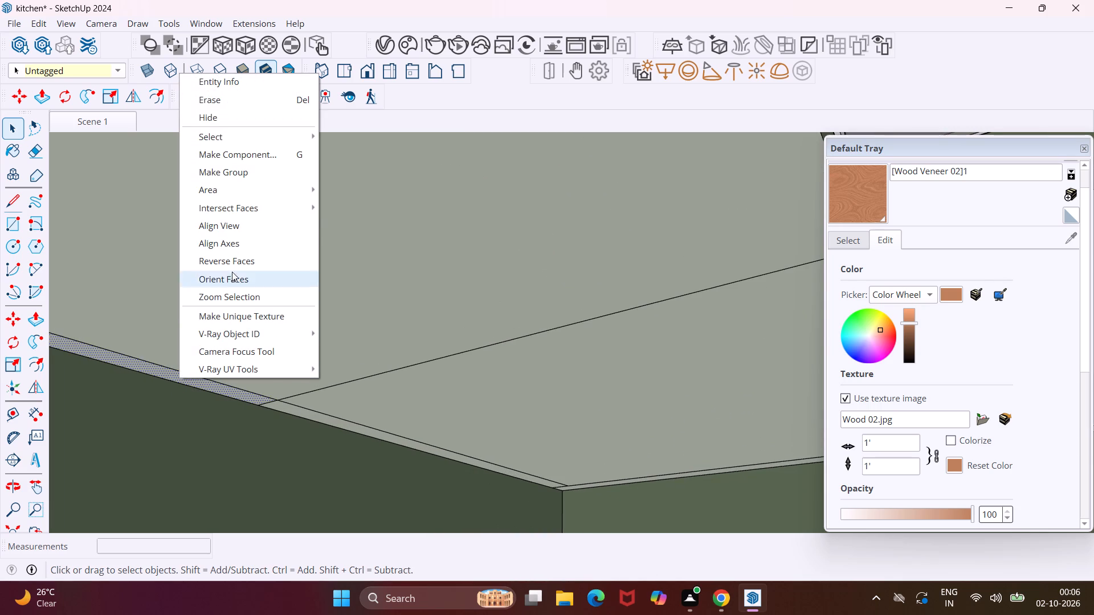
left_click(248, 178)
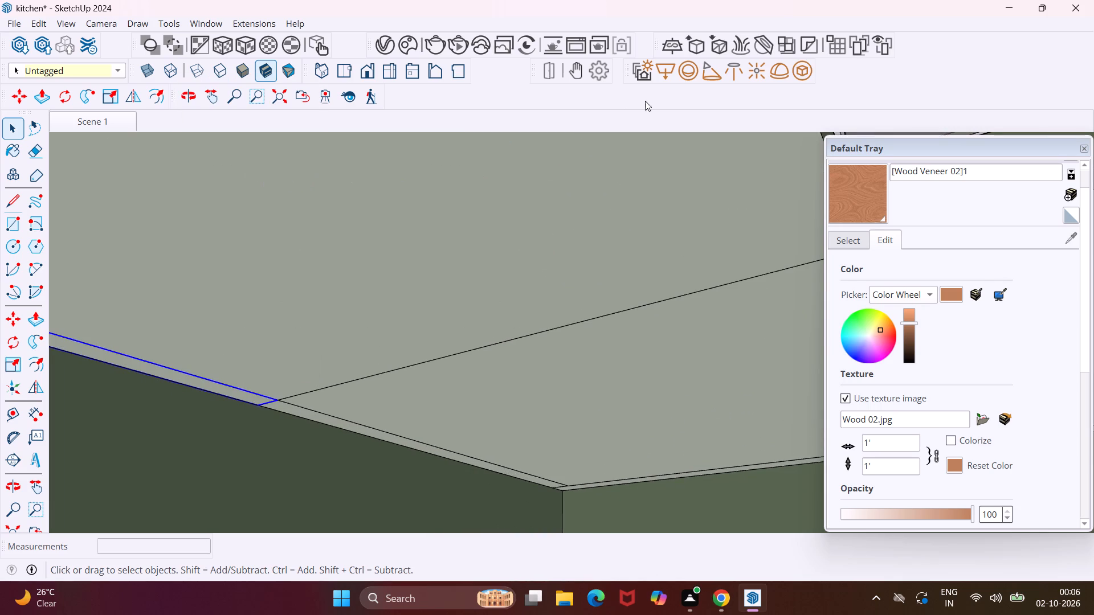
left_click(795, 70)
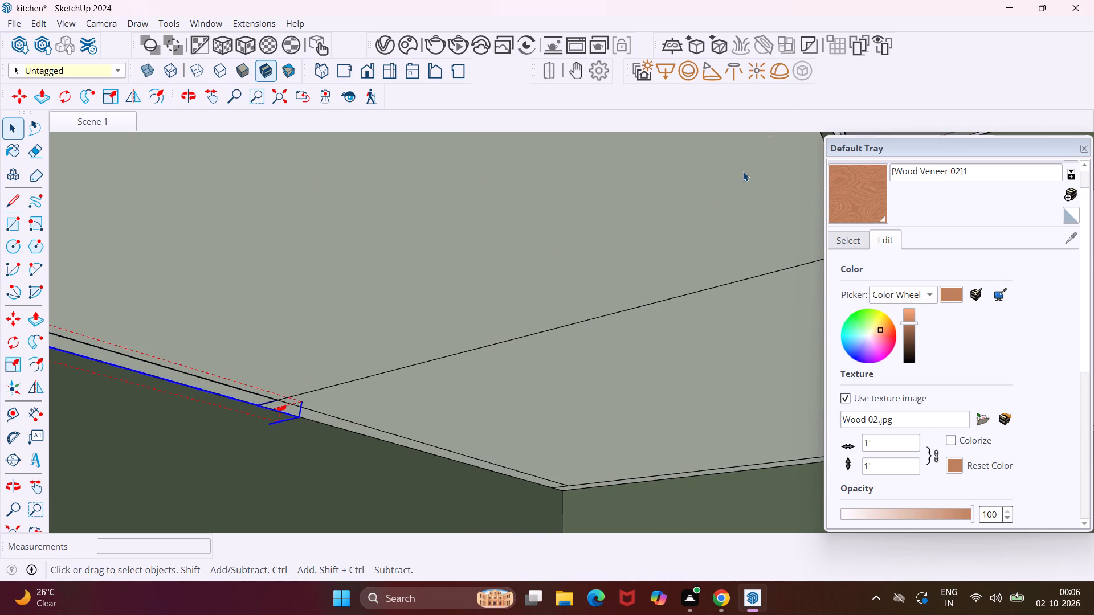
scroll(341, 425, "up", 2)
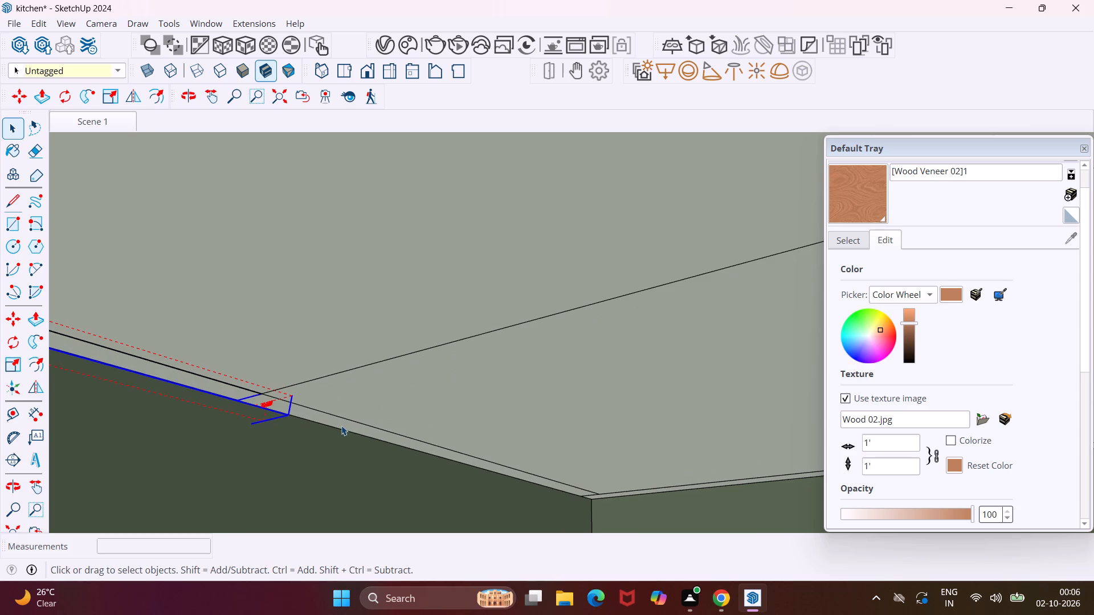
key("Escape")
Group the corner cabinet's 1" underside strip along the side wall and convert it to a V-Ray mesh light.
left_click(341, 425)
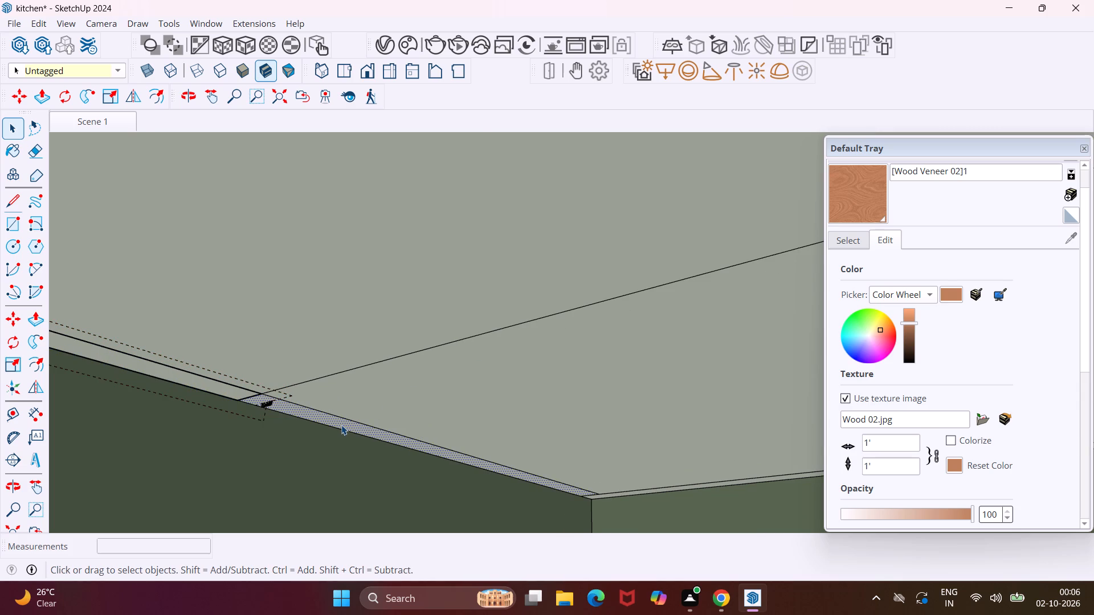
right_click(341, 425)
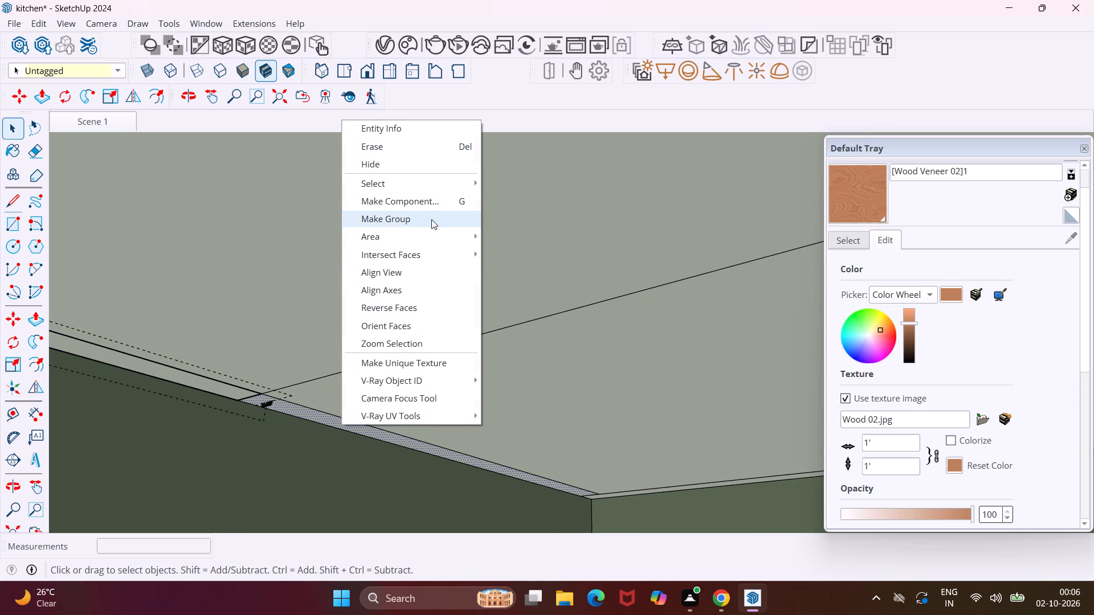
left_click(431, 215)
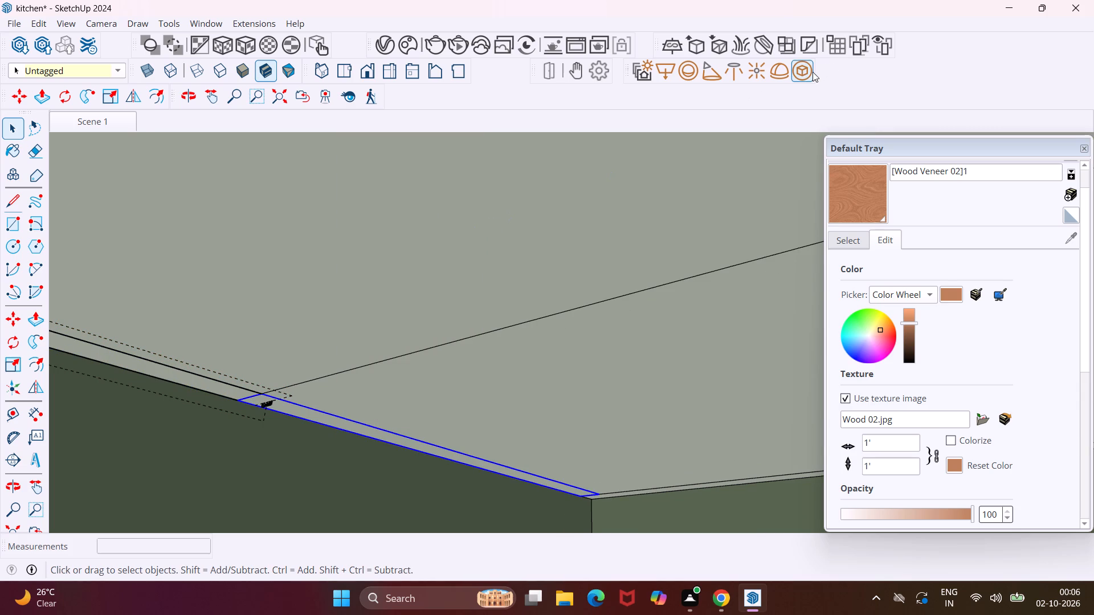
left_click(811, 72)
Group the corner cabinet's 1" underside strip along the hob wall and convert it to a V-Ray mesh light.
scroll(431, 379, "down", 3)
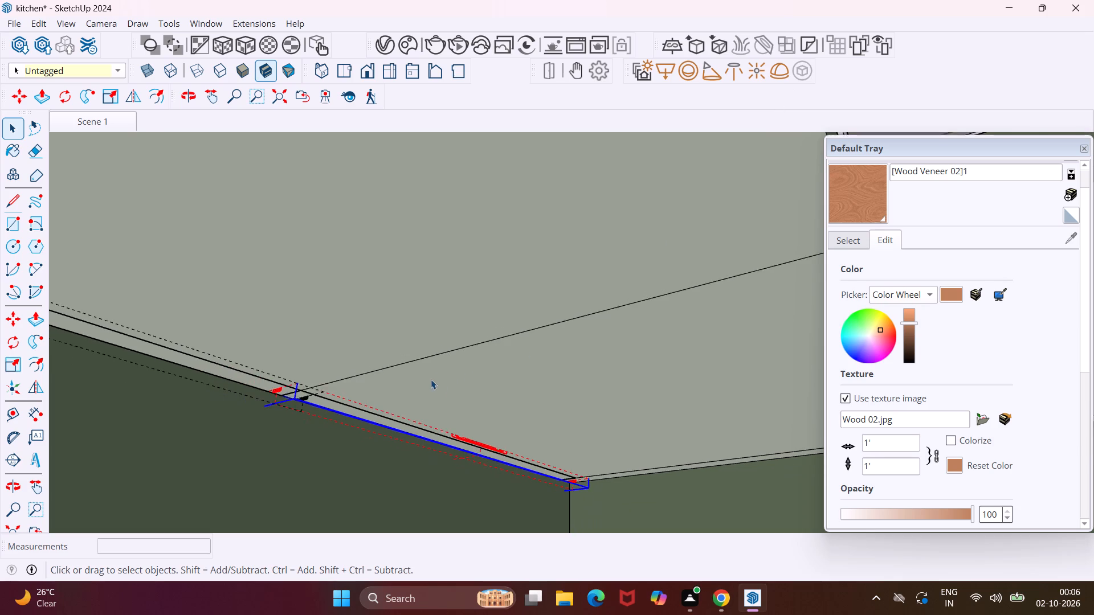
scroll(431, 379, "down", 1)
scroll(655, 477, "up", 6)
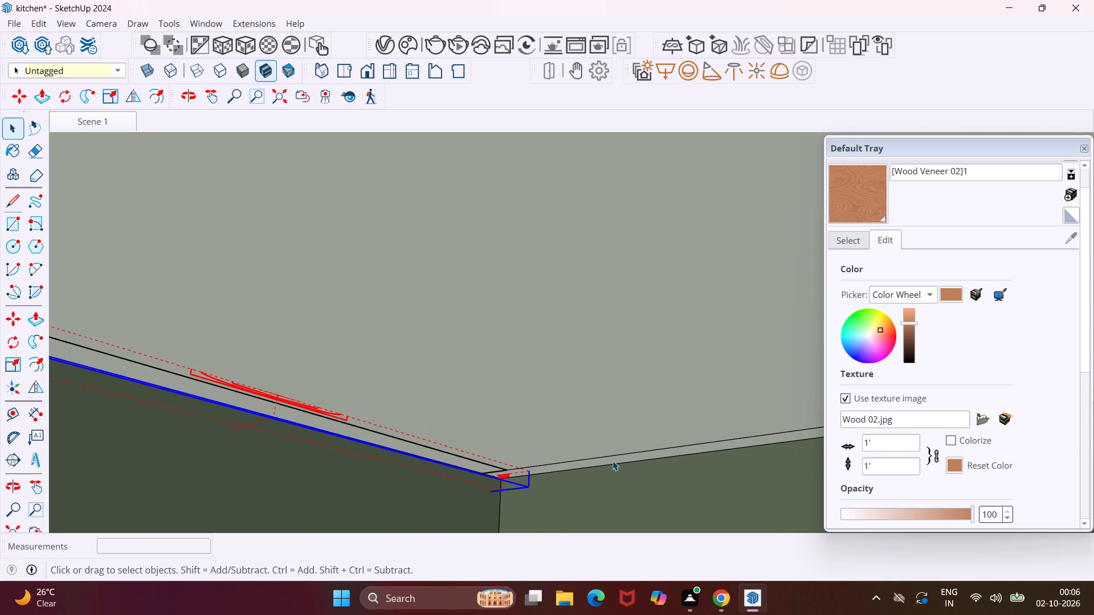
left_click(613, 461)
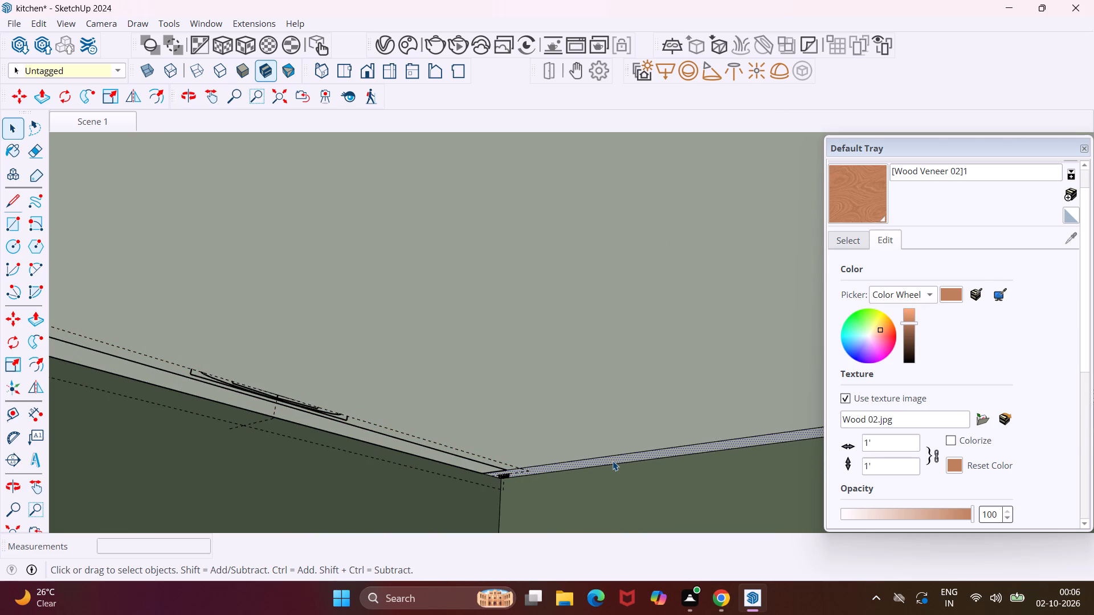
right_click(613, 461)
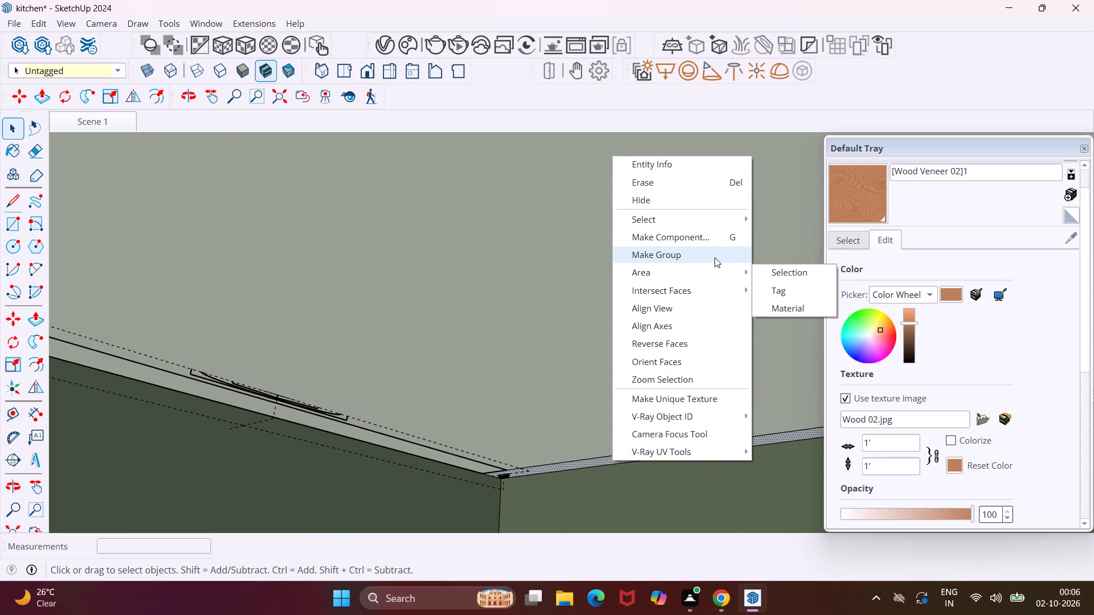
left_click(715, 257)
left_click(799, 78)
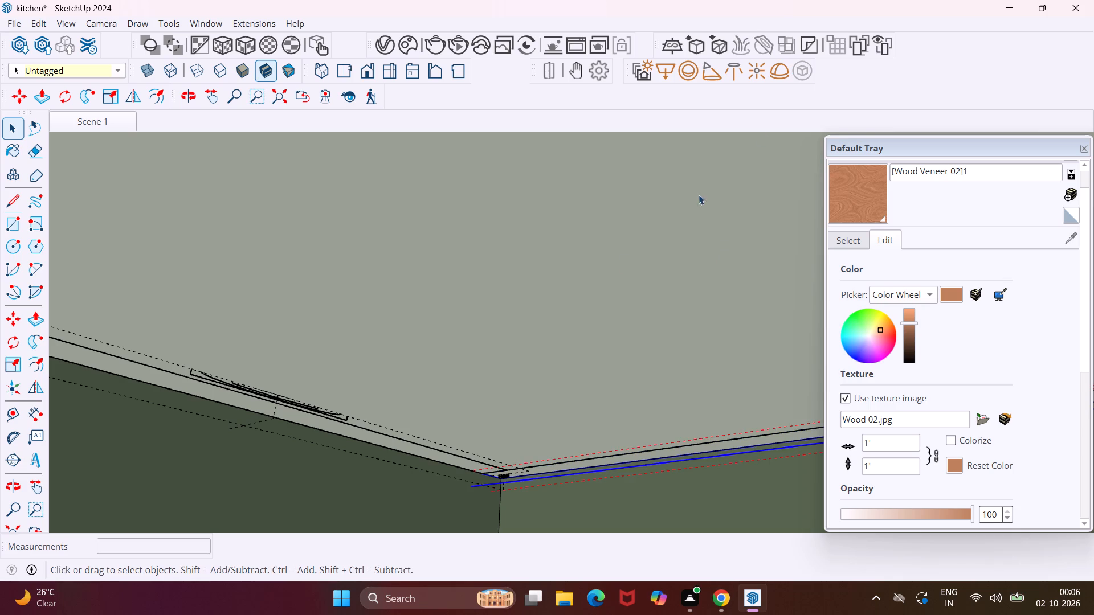
Group the 1" rear strip under the wall cabinets on the far side of the range hood and convert it to a V-Ray mesh light.
scroll(468, 358, "down", 13)
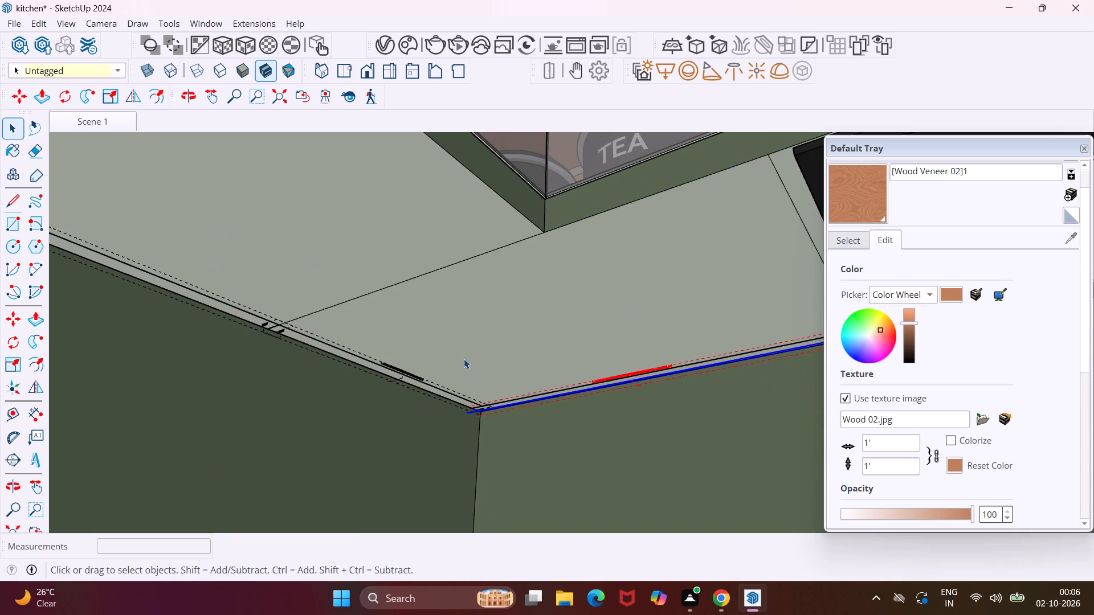
middle_click_drag(426, 381, 472, 392)
scroll(472, 392, "up", 1)
scroll(455, 392, "down", 5)
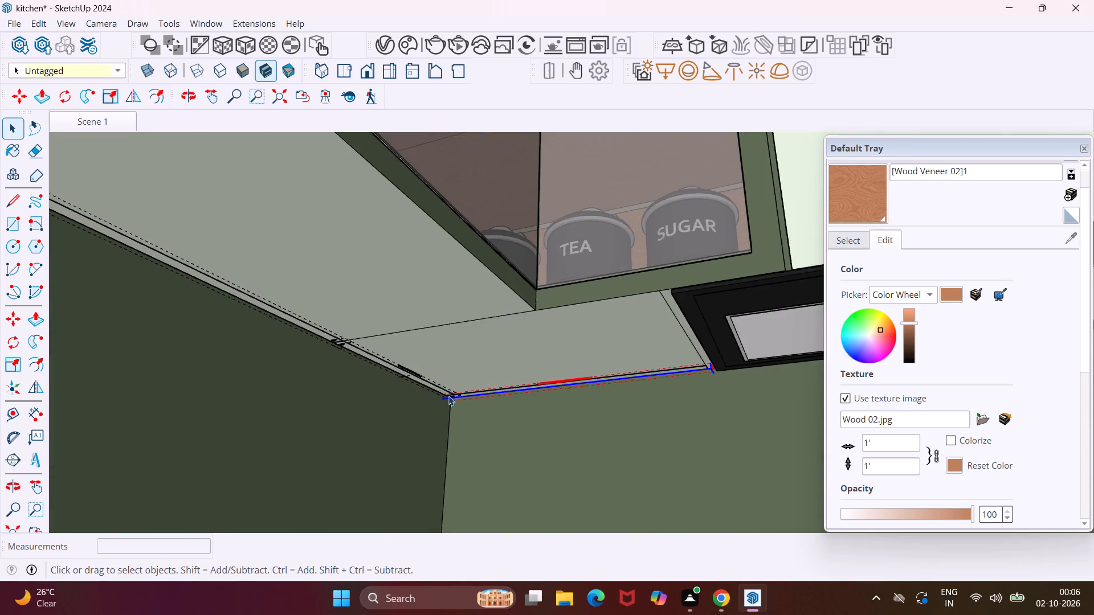
scroll(448, 396, "down", 9)
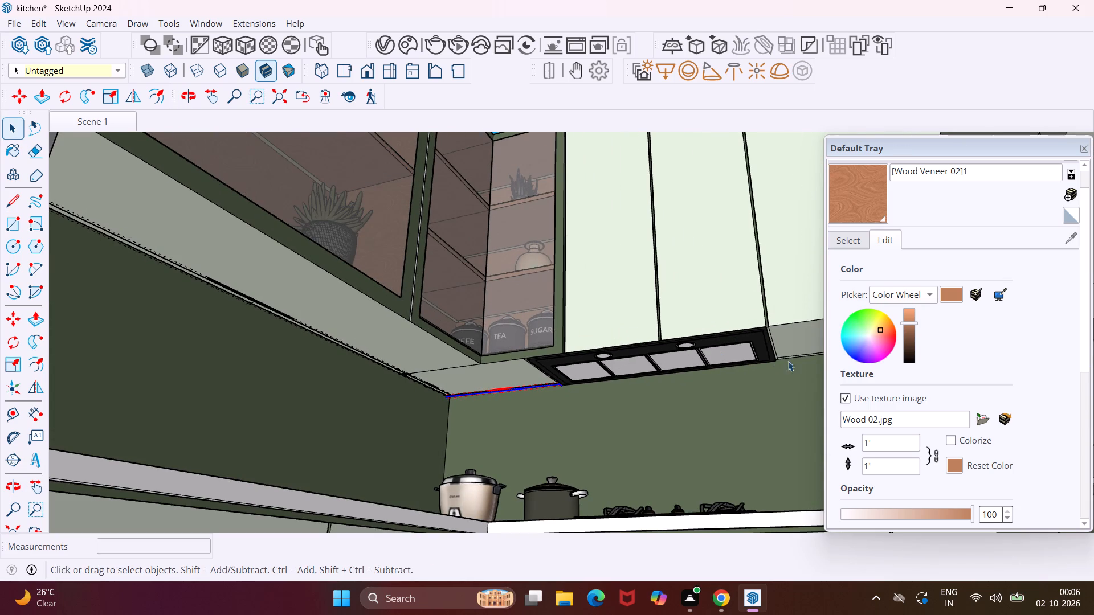
scroll(791, 359, "up", 15)
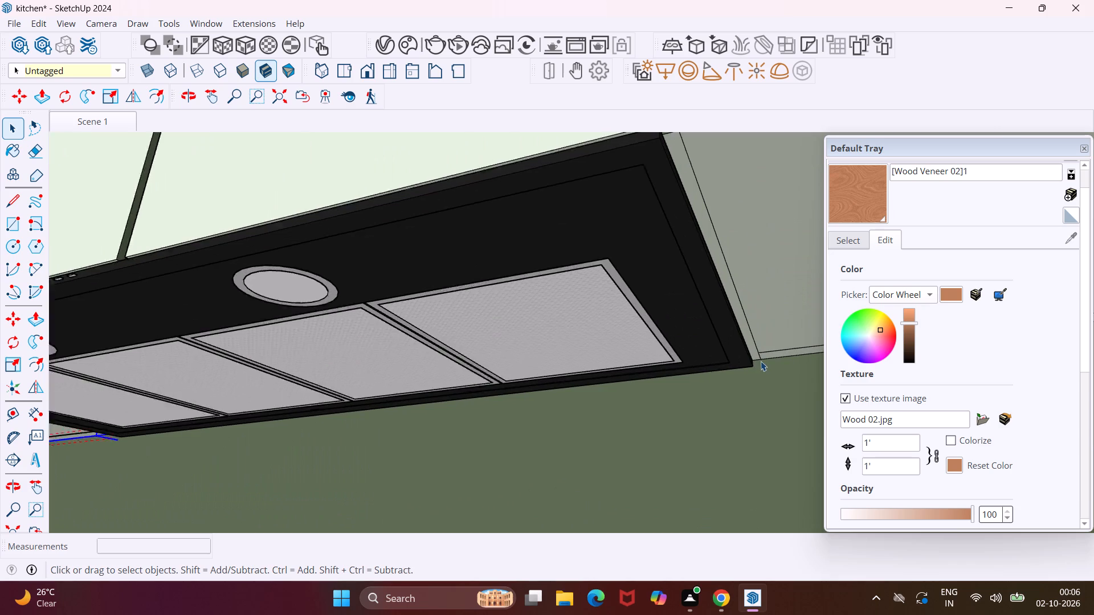
scroll(761, 361, "up", 1)
left_click(765, 356)
right_click(765, 356)
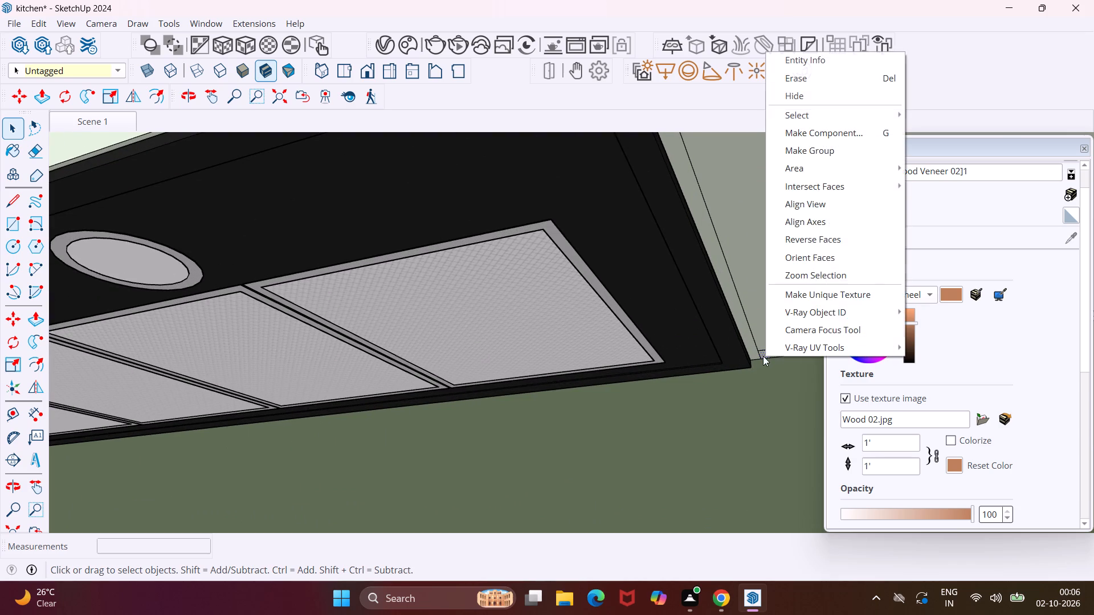
left_click(819, 145)
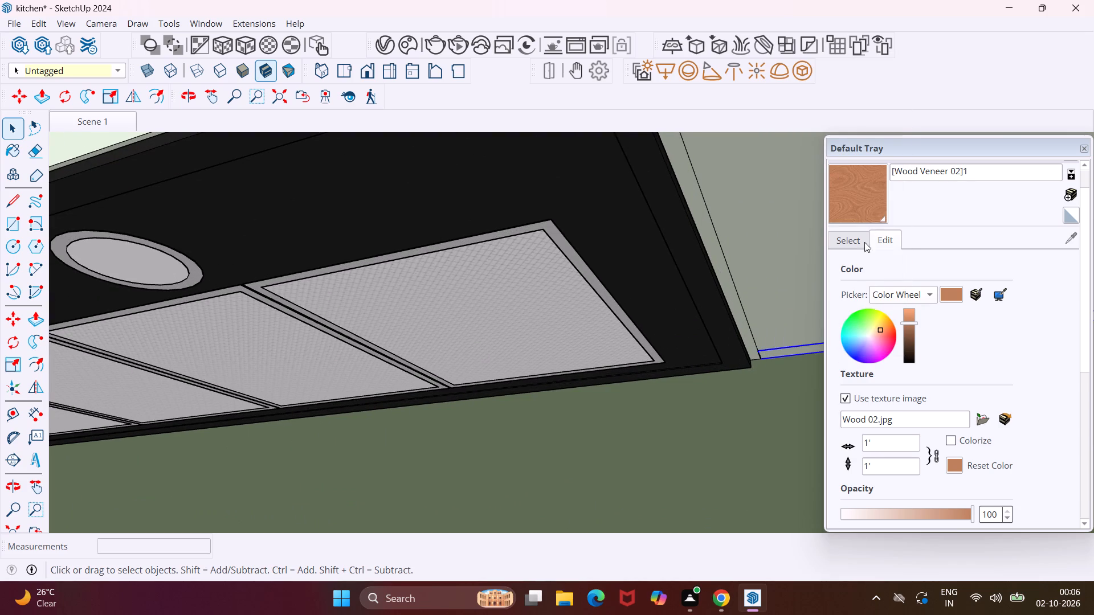
left_click(797, 79)
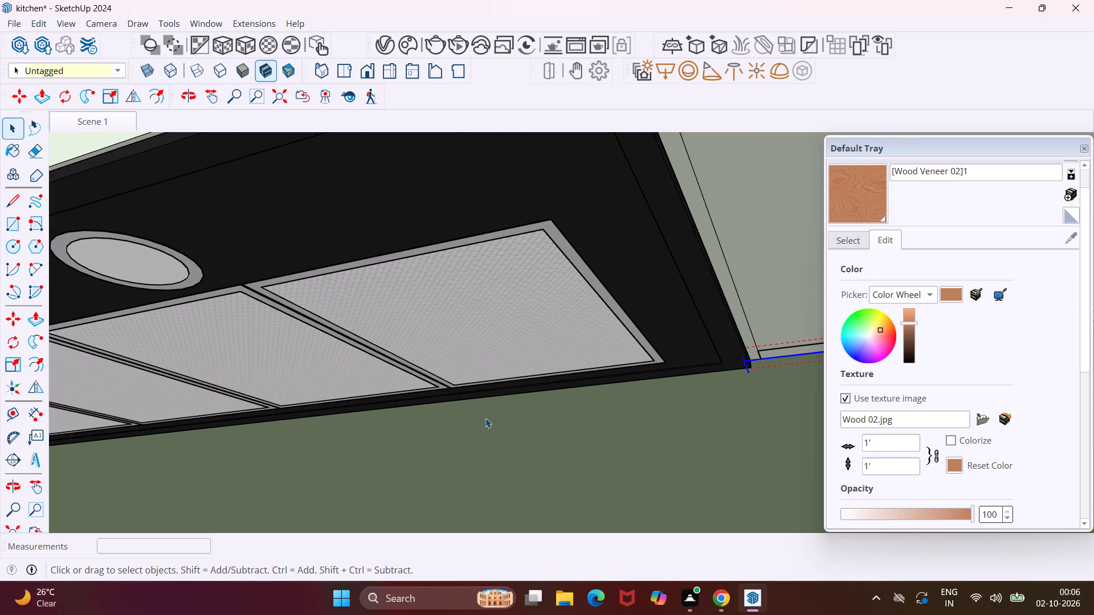
Group the 1" rear strip under the wall cabinets on the side wall opposite the fridge and convert it to a V-Ray mesh light.
scroll(481, 418, "down", 10)
middle_click_drag(311, 481, 333, 489)
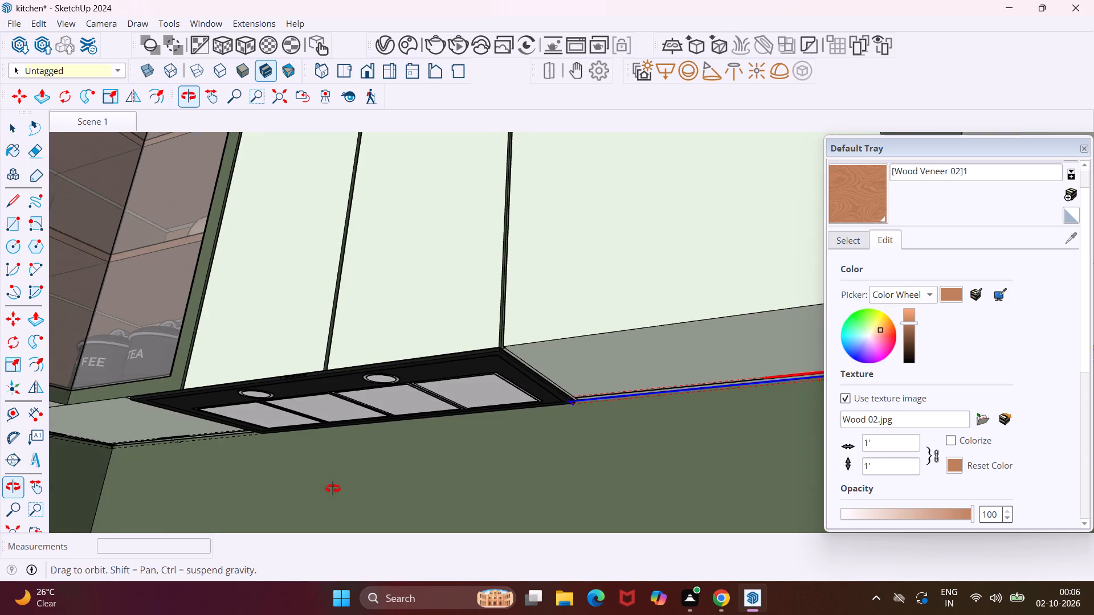
middle_click_drag(333, 489, 583, 514)
scroll(528, 483, "down", 5)
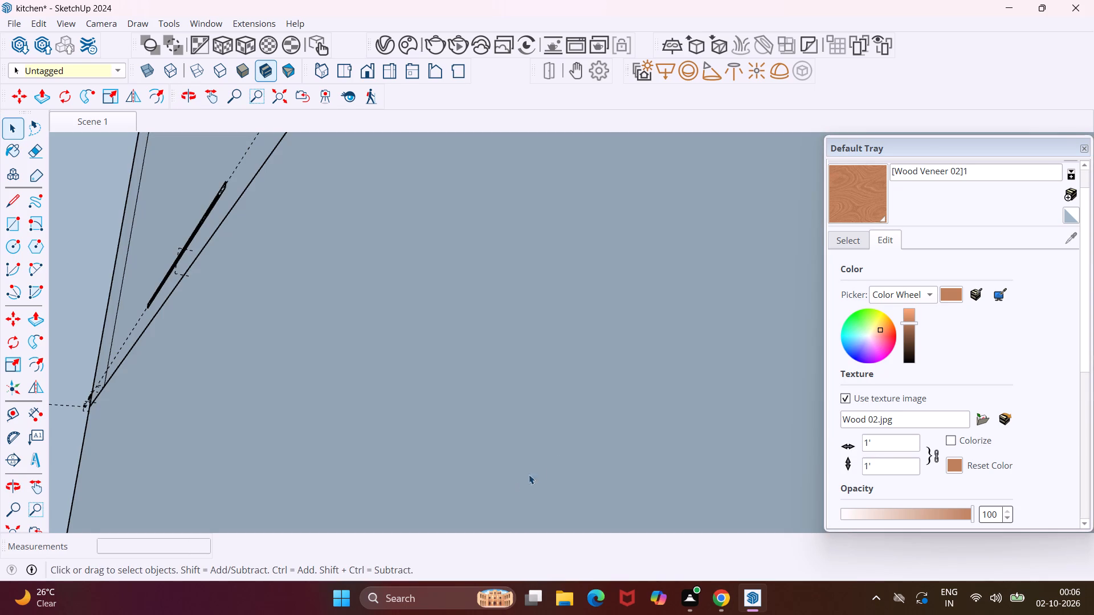
scroll(609, 429, "down", 5)
scroll(601, 429, "down", 16)
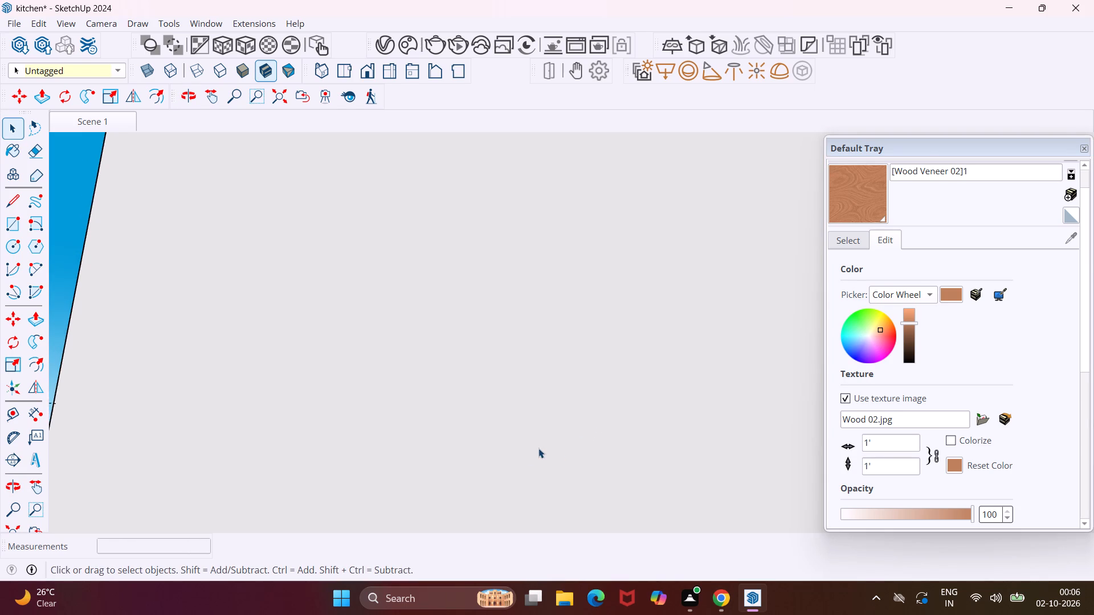
scroll(538, 448, "down", 20)
scroll(538, 448, "down", 10)
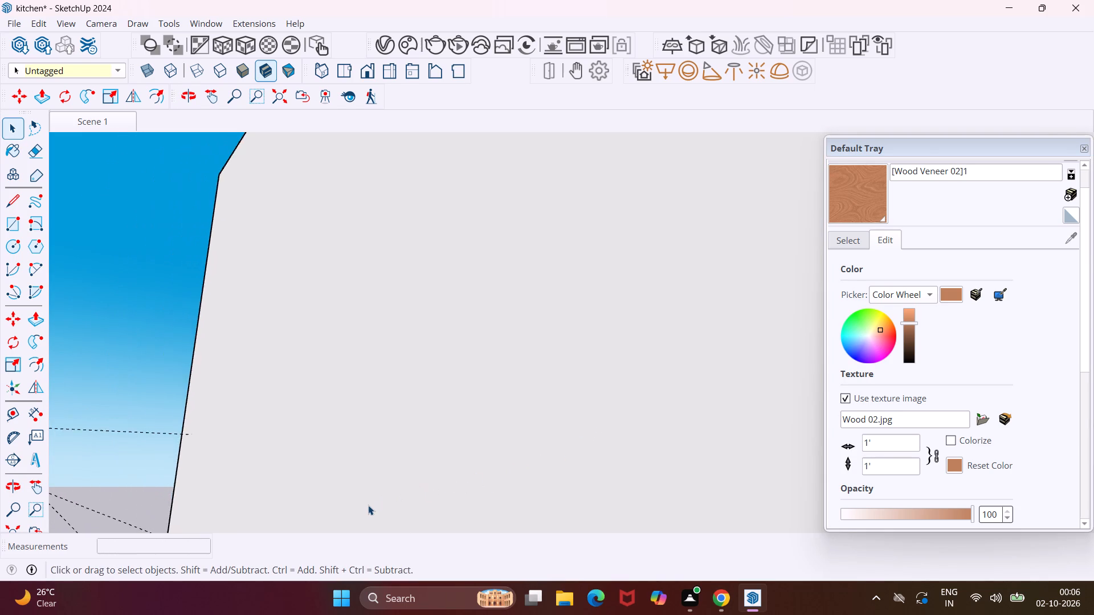
scroll(368, 505, "down", 14)
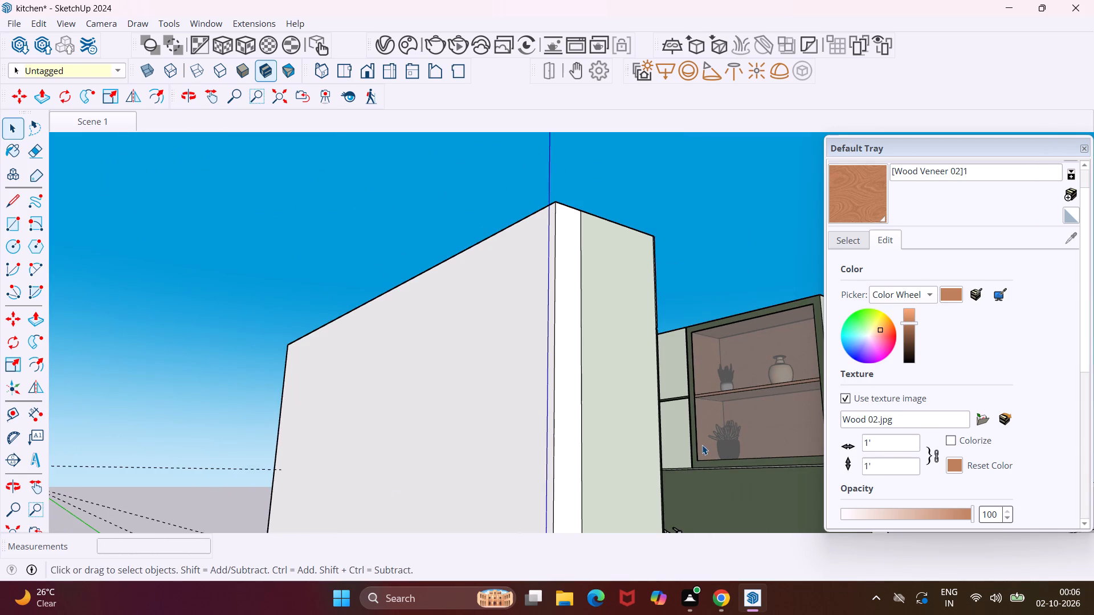
middle_click_drag(702, 444, 541, 439)
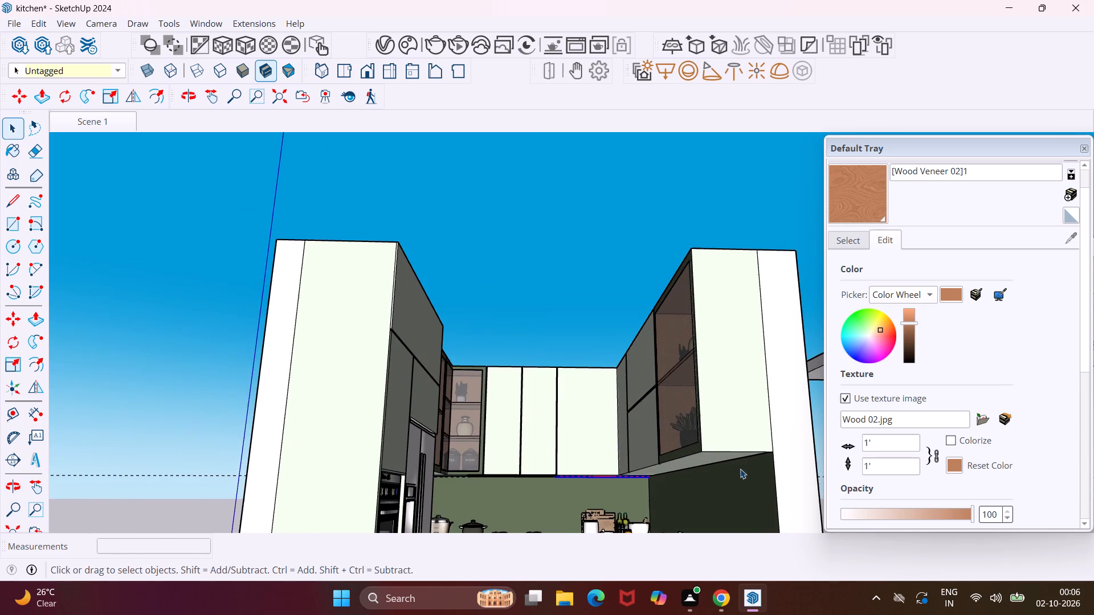
scroll(740, 468, "up", 9)
middle_click_drag(738, 466, 732, 428)
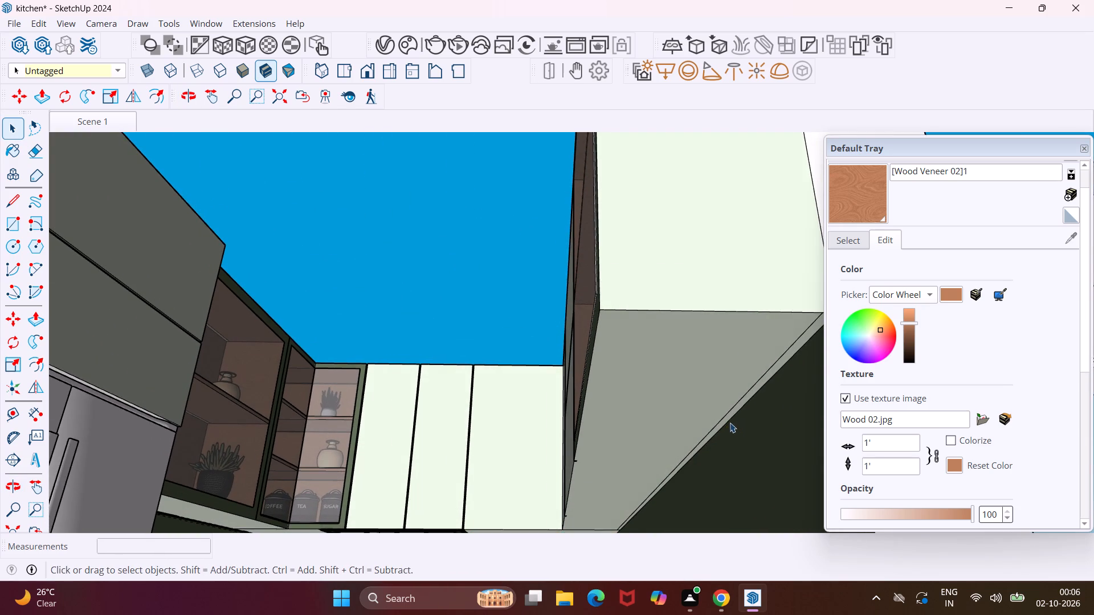
scroll(728, 419, "up", 7)
left_click(723, 420)
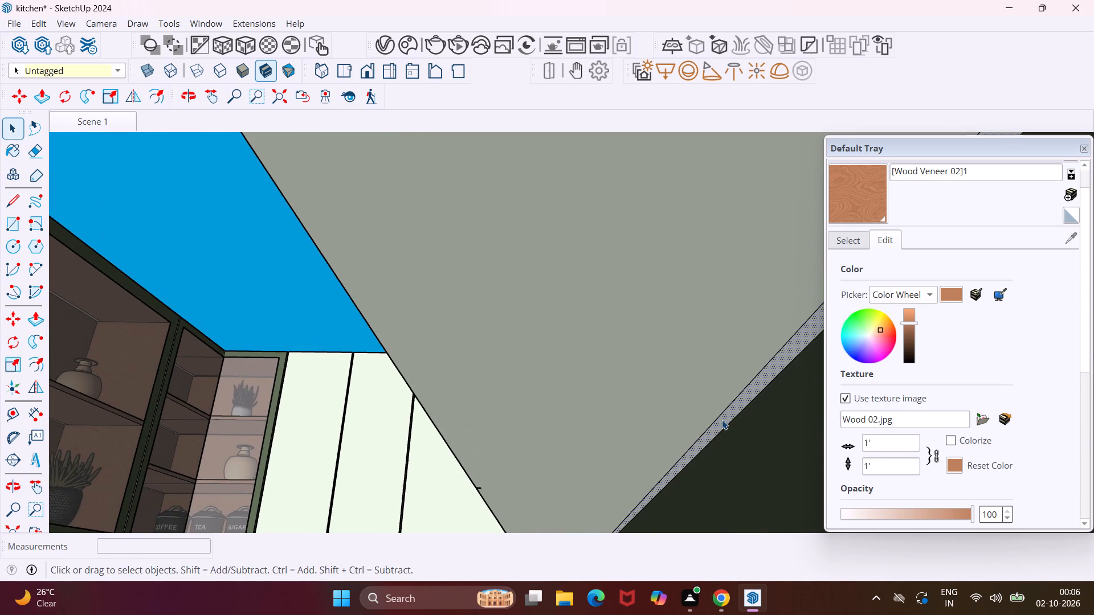
right_click_drag(721, 420, 715, 421)
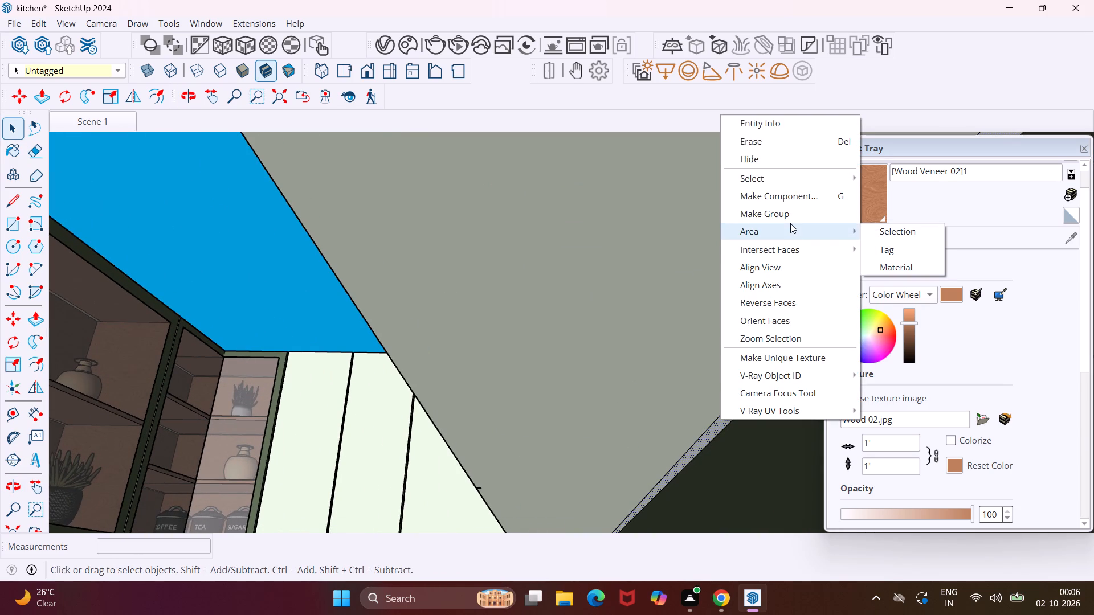
left_click(789, 219)
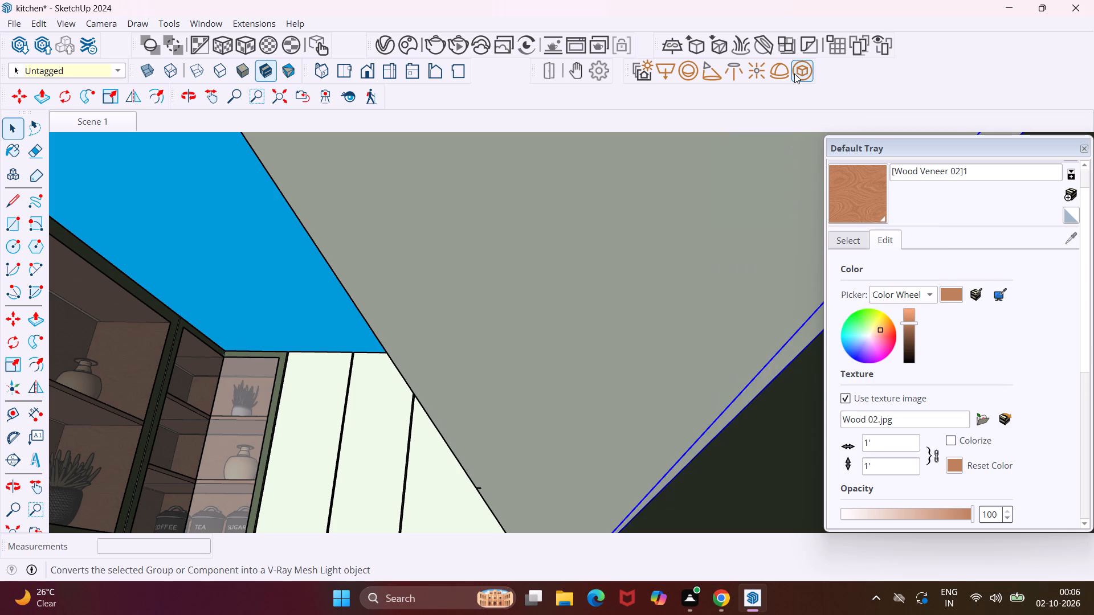
left_click(796, 73)
scroll(650, 380, "down", 10)
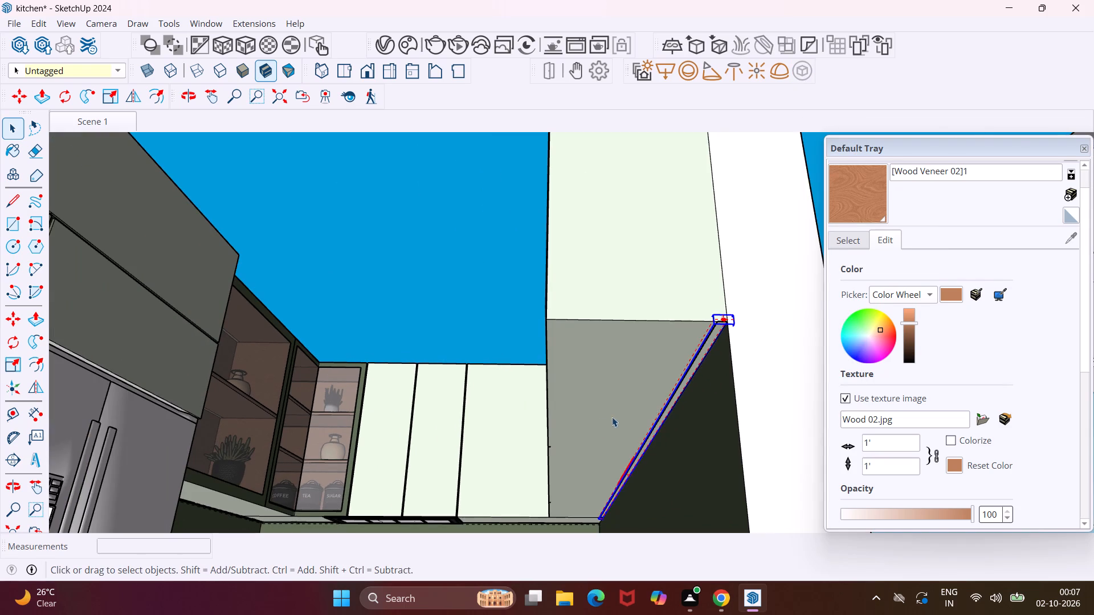
middle_click_drag(505, 452, 520, 528)
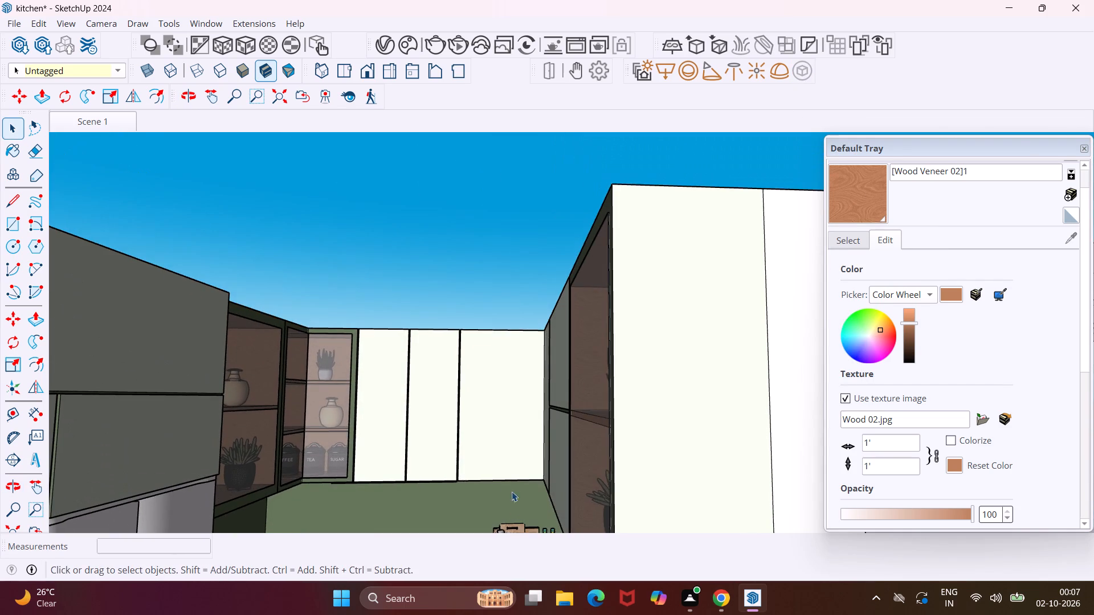
scroll(502, 464, "down", 17)
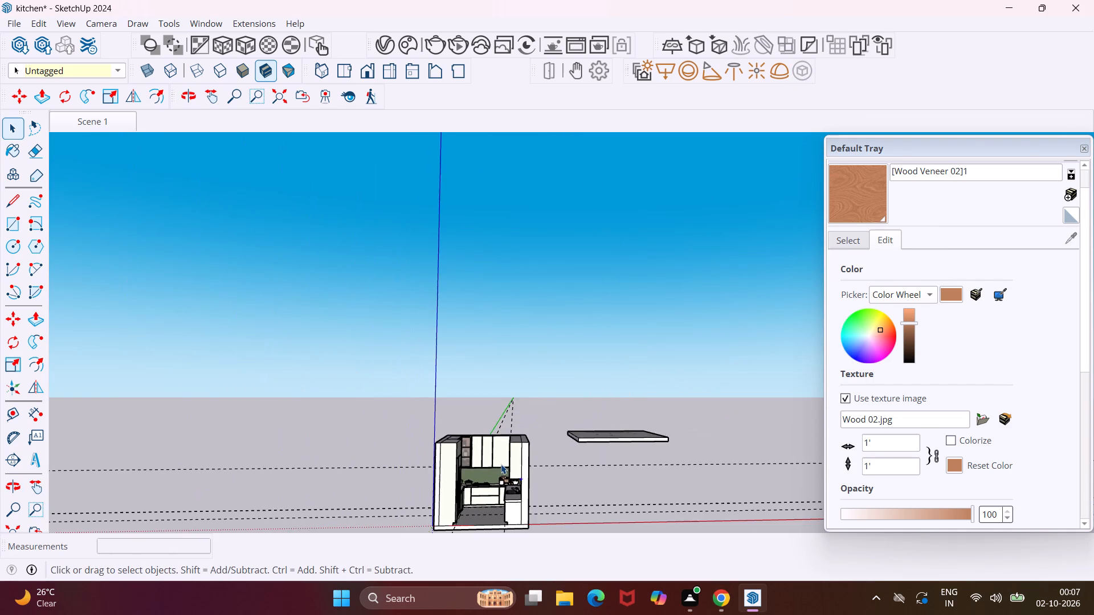
scroll(501, 464, "down", 3)
key("Escape")
key("space")
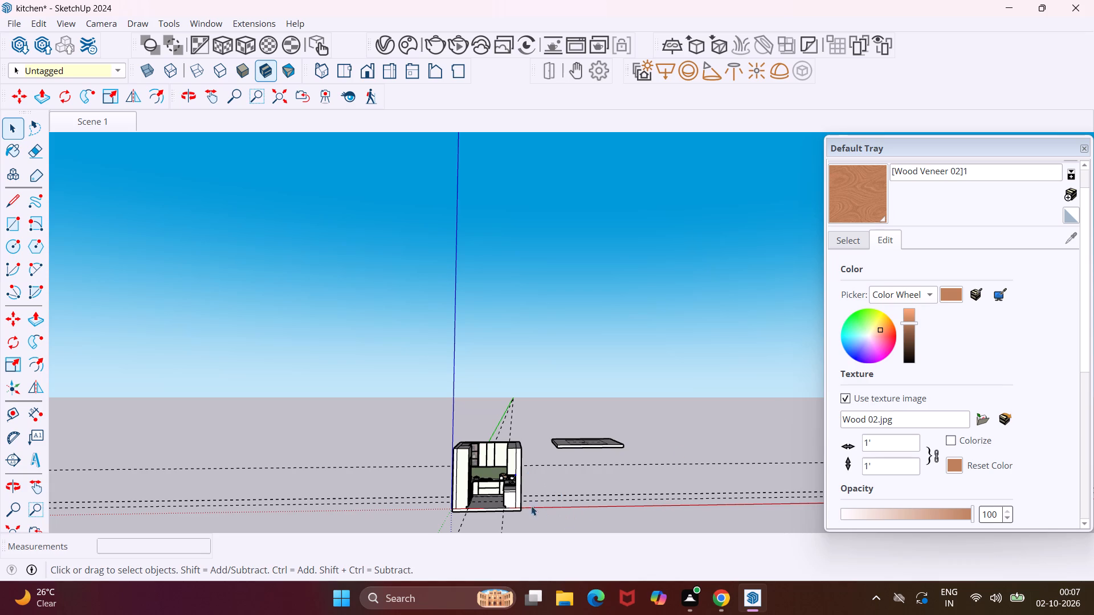
Choose the Generic#1 material in the V-Ray Asset Editor and make it the active paint material.
scroll(491, 501, "up", 8)
middle_click_drag(488, 501, 462, 499)
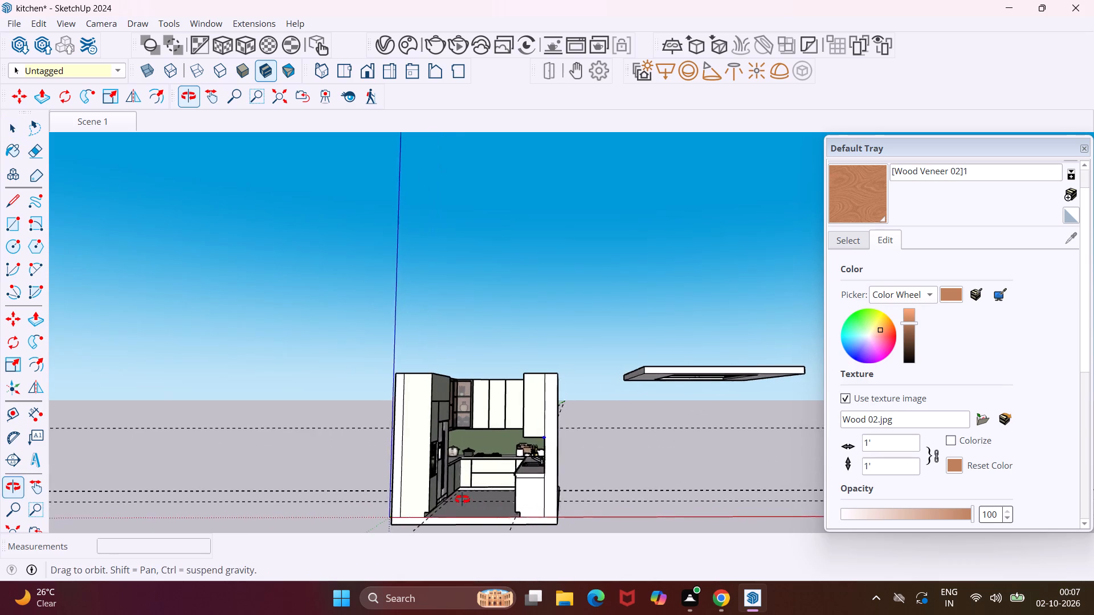
middle_click_drag(462, 499, 452, 499)
scroll(451, 499, "up", 2)
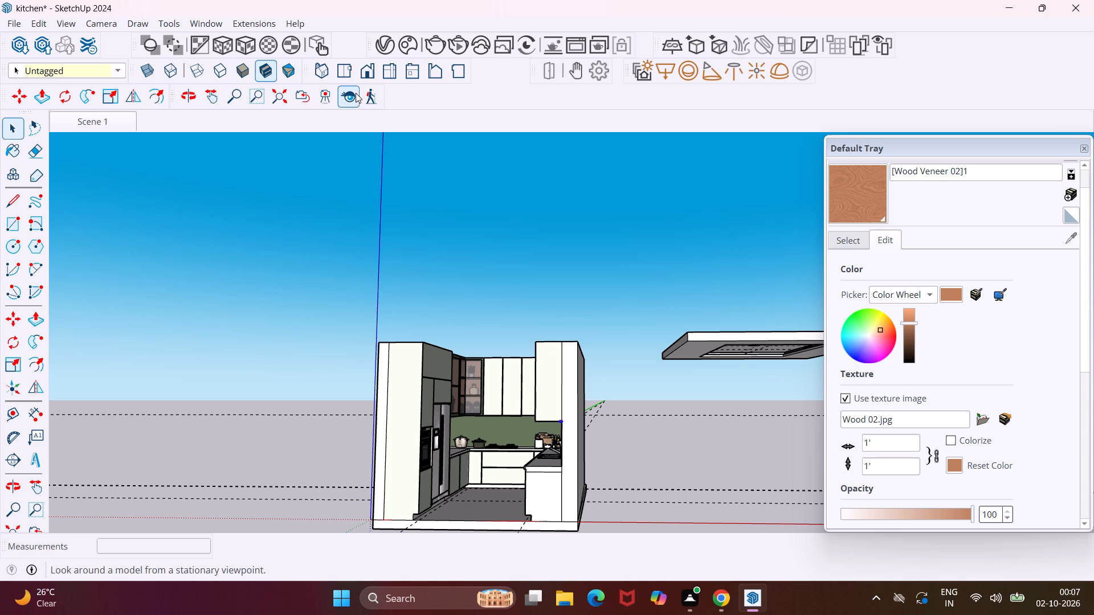
left_click(381, 43)
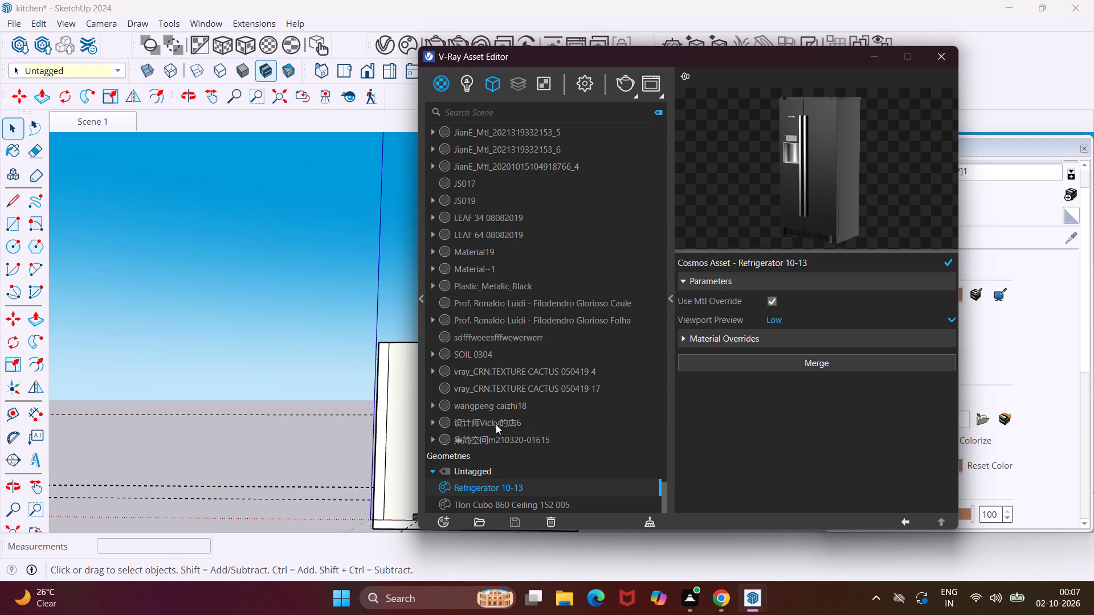
scroll(470, 479, "down", 3)
left_click(446, 525)
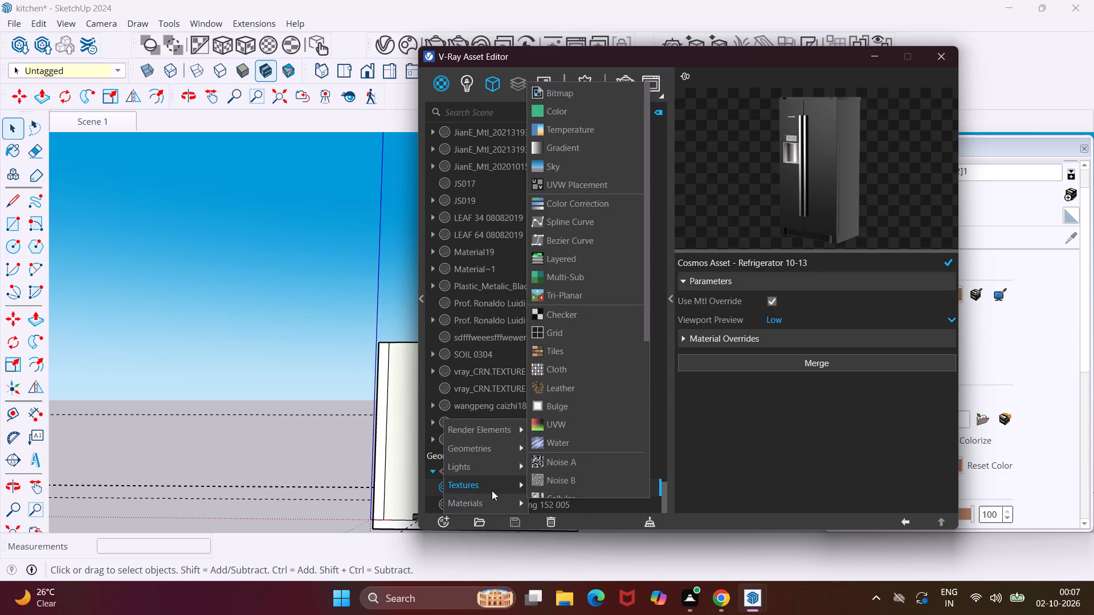
left_click(556, 286)
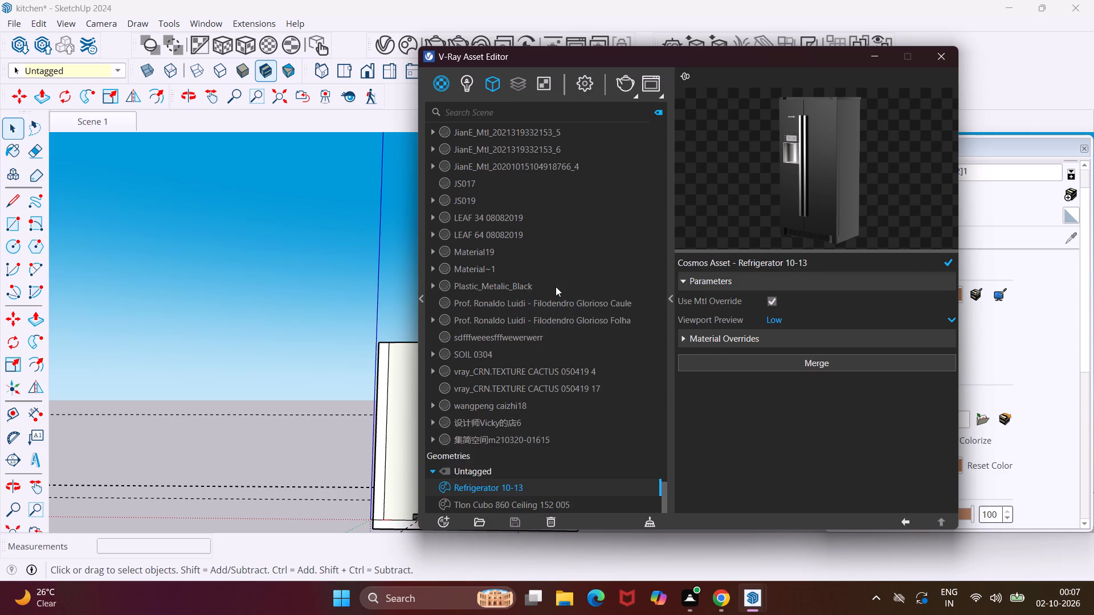
left_click(495, 304)
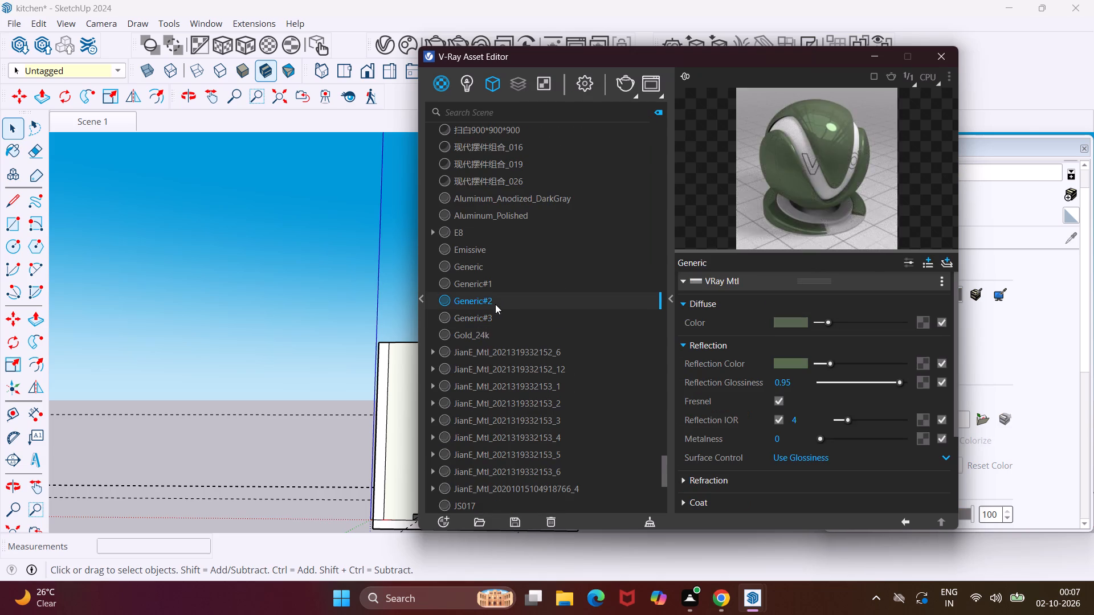
left_click(482, 286)
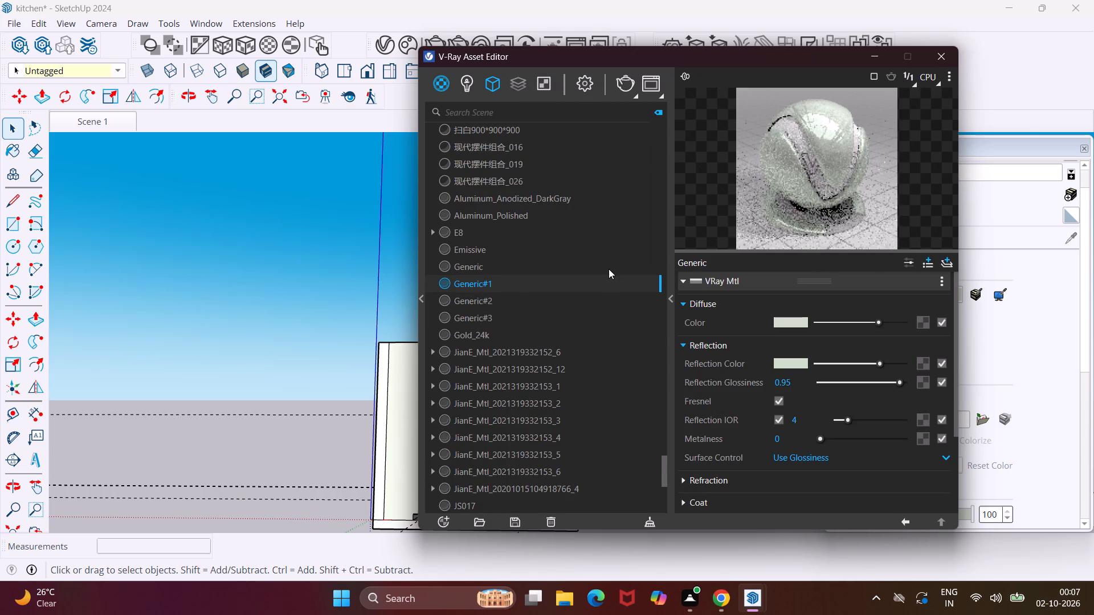
double_click(536, 285)
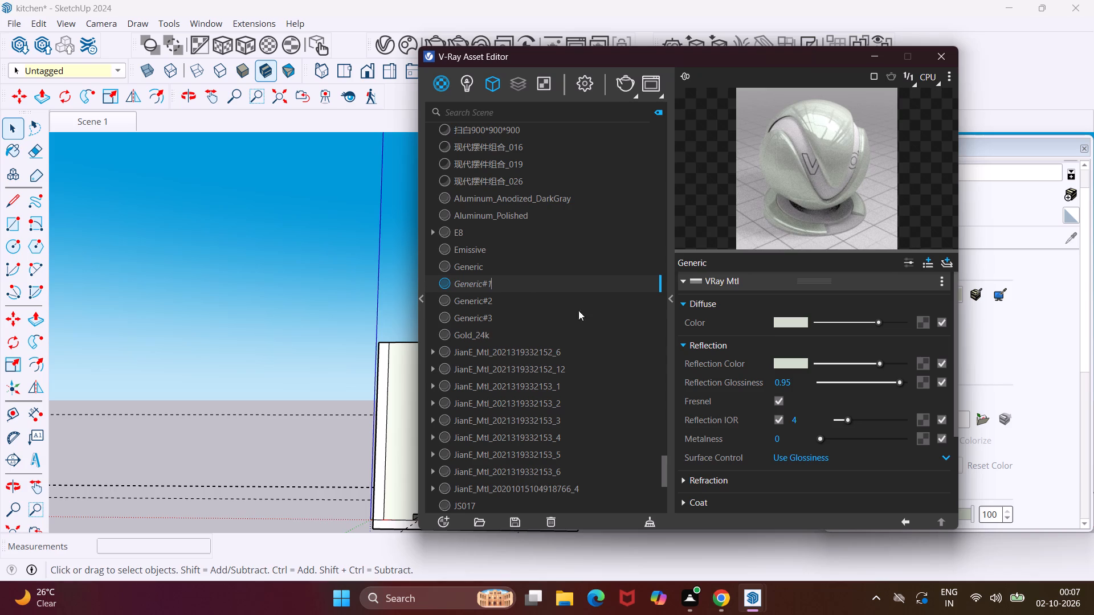
left_click(941, 55)
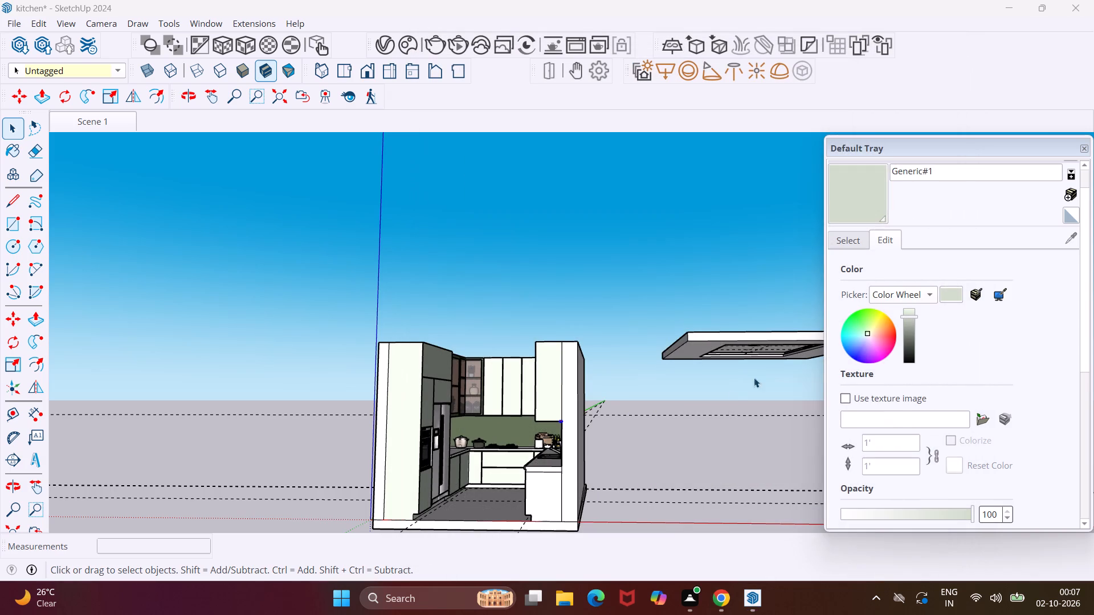
left_click(866, 207)
Paint the white end panel of the base cabinets opposite the fridge with Generic#1, undoing the stray paint on the floor.
scroll(536, 499, "up", 2)
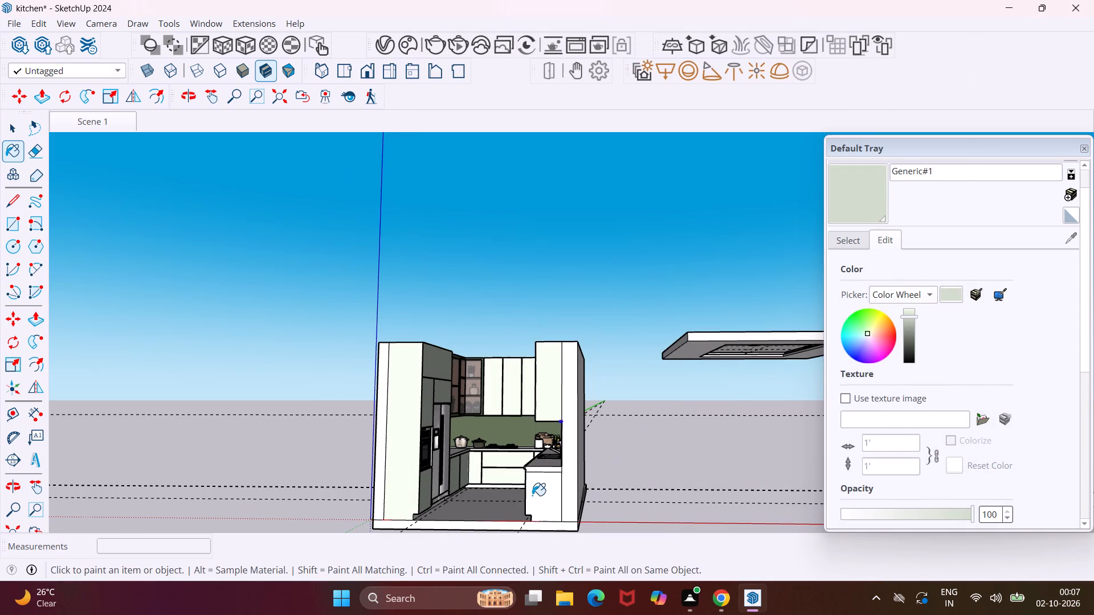
scroll(532, 495, "up", 4)
left_click(500, 495)
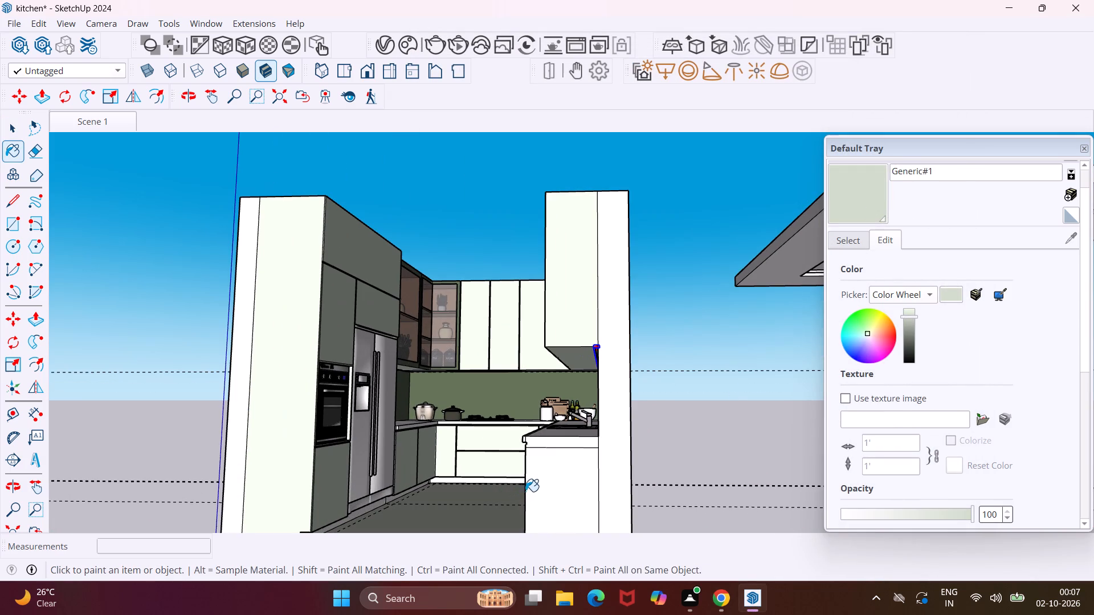
key("ctrl+z")
left_click(546, 502)
Paint the plinth faces below the oven and fridge, the corner piece and the plinth under the hob cabinets with Generic#1.
scroll(557, 473, "down", 9)
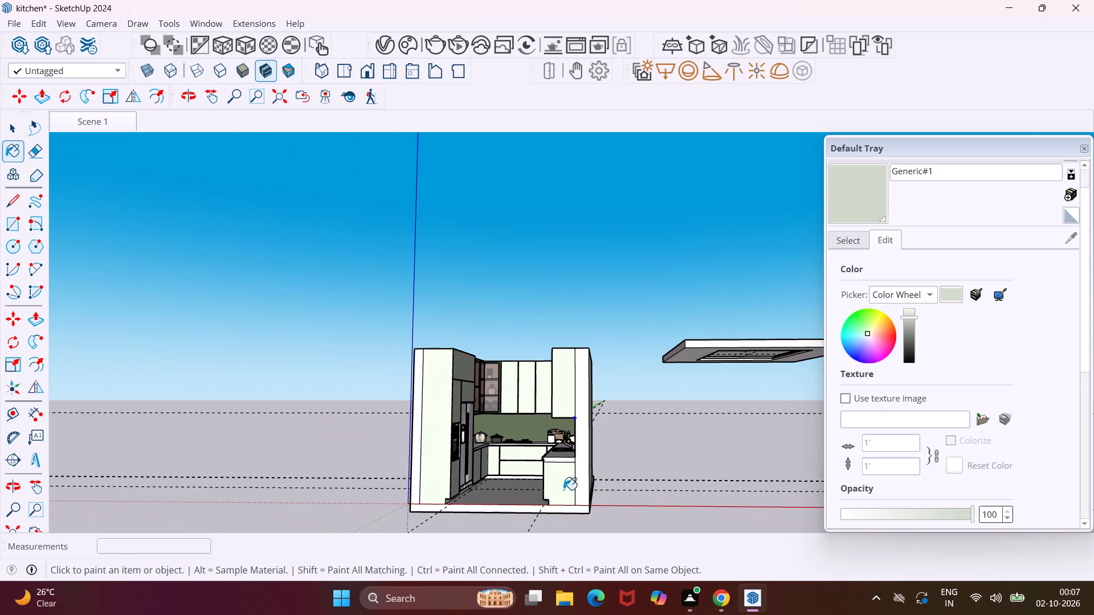
middle_click_drag(548, 501, 620, 486)
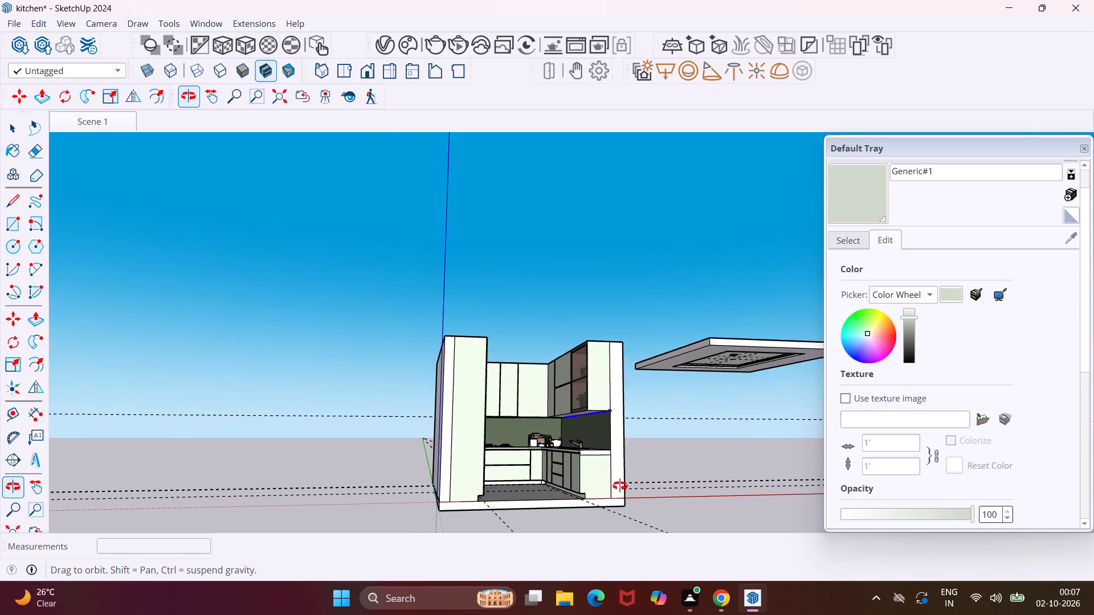
middle_click_drag(620, 486, 631, 484)
scroll(590, 493, "up", 3)
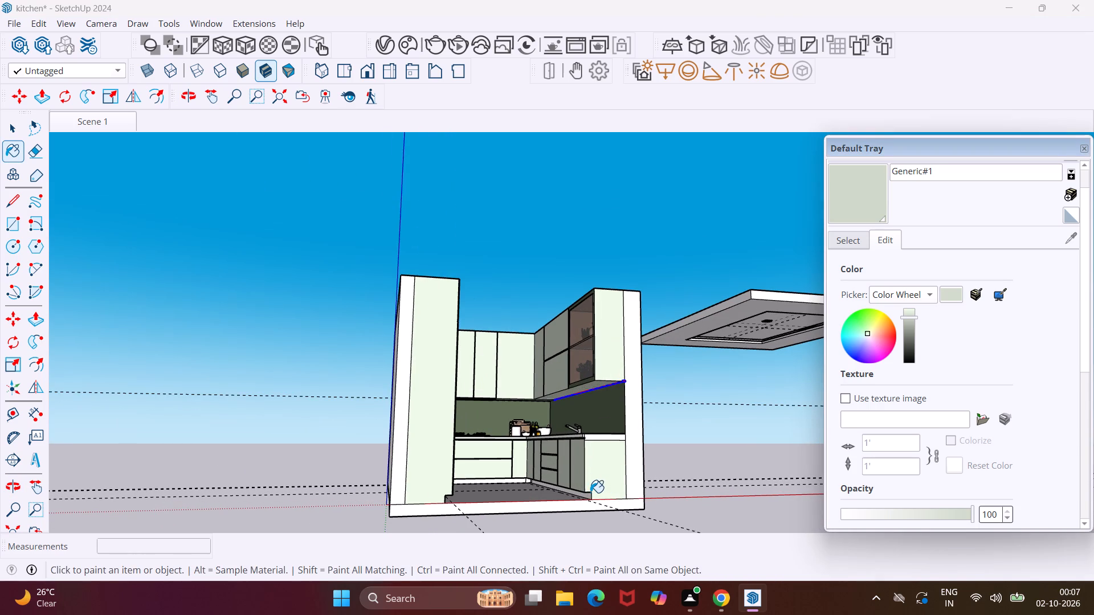
scroll(566, 505, "up", 8)
middle_click_drag(564, 505, 559, 504)
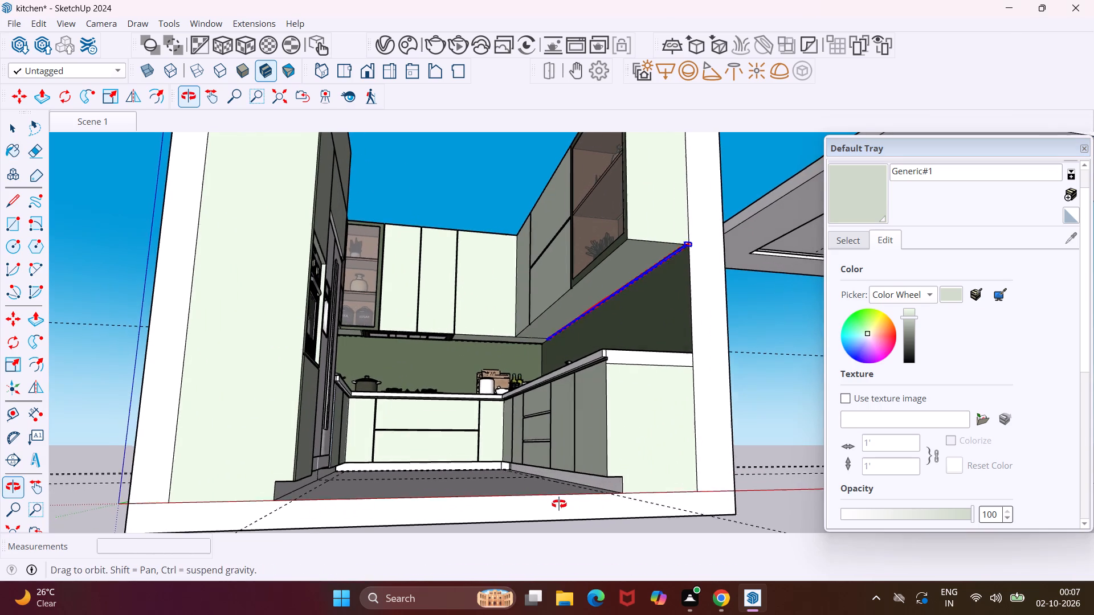
middle_click_drag(559, 504, 468, 504)
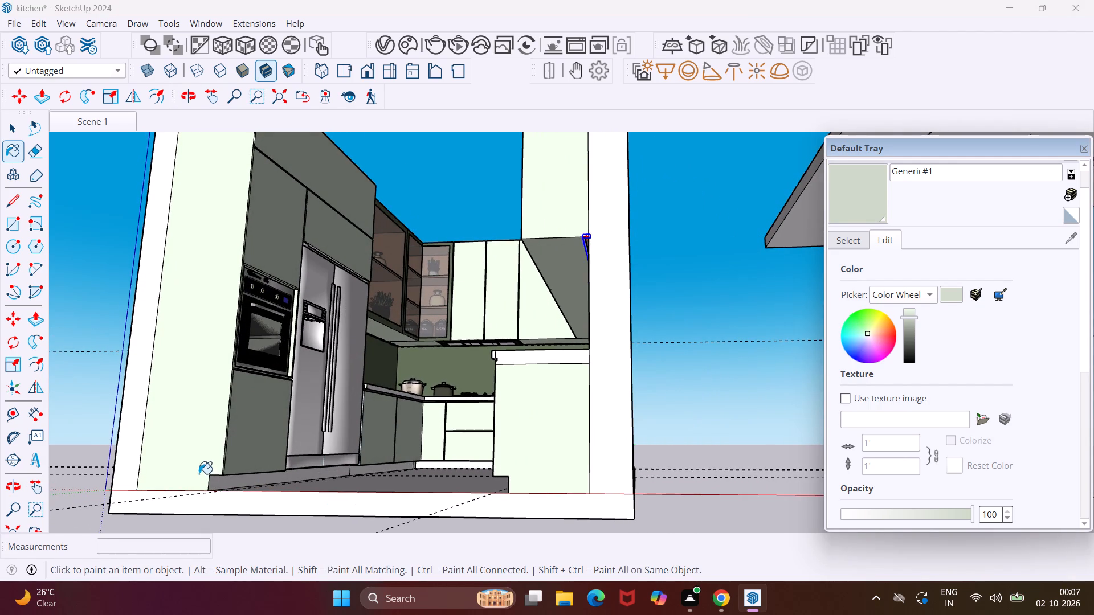
scroll(208, 488, "up", 10)
left_click(215, 481)
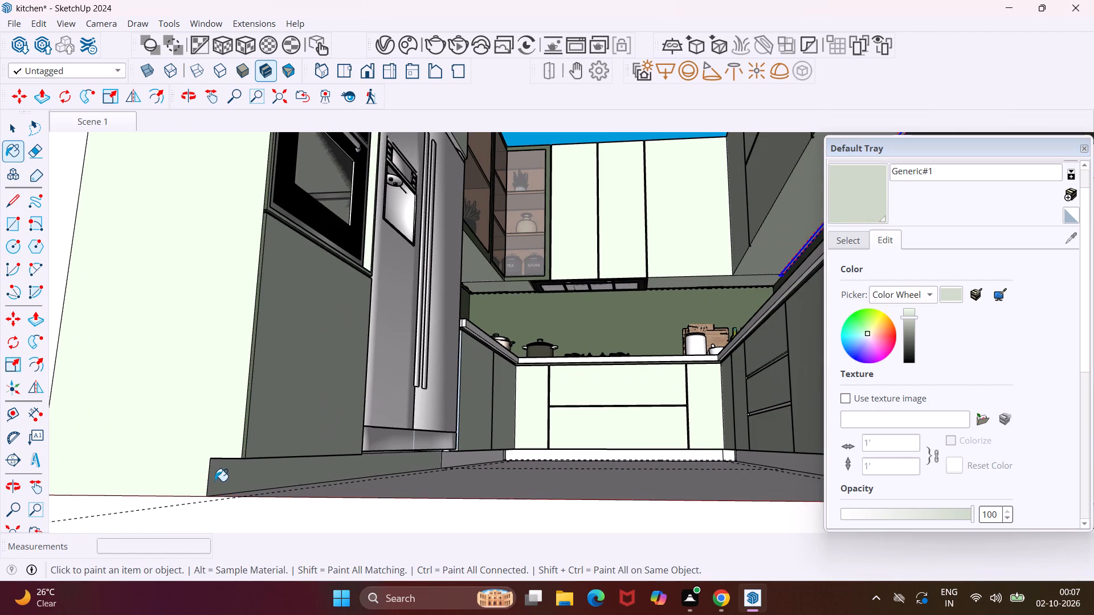
left_click(448, 464)
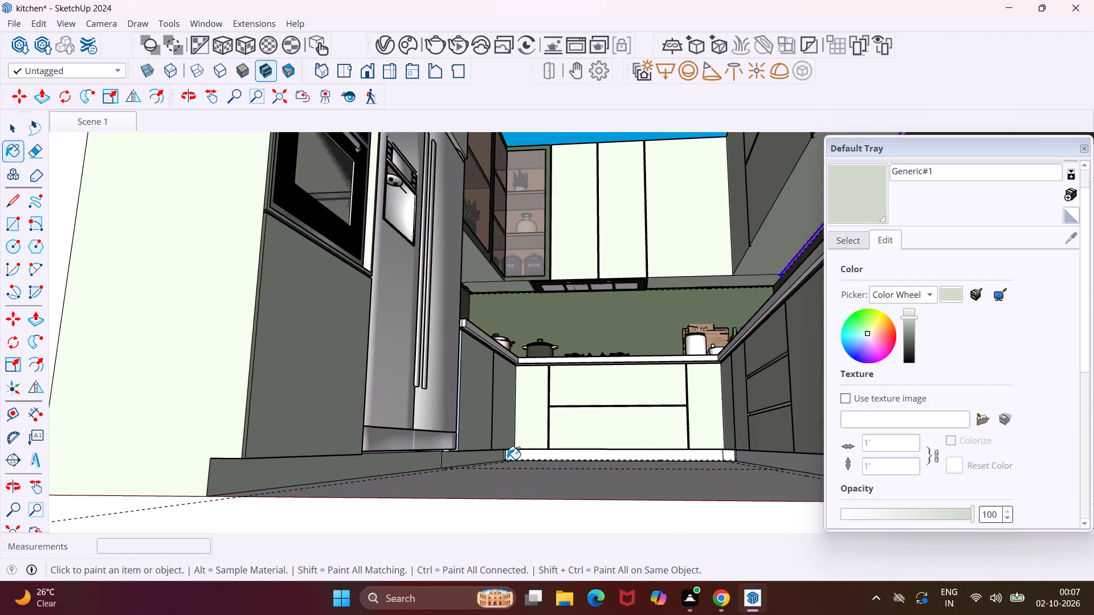
scroll(507, 458, "up", 12)
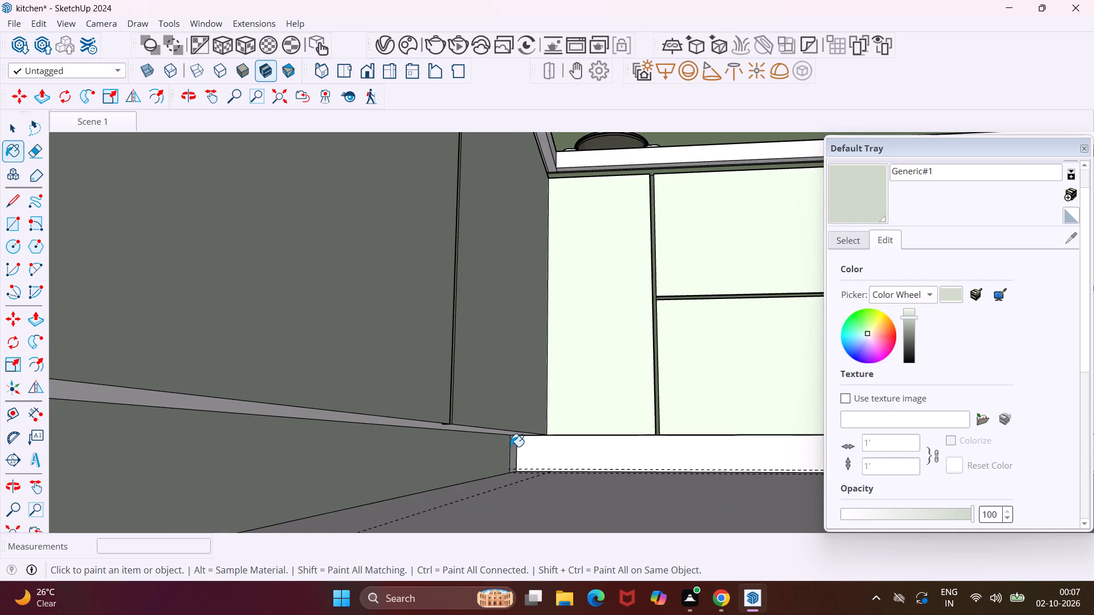
left_click(514, 451)
left_click(549, 458)
Paint the plinth opposite the fridge with Generic#1, including its front, the small corner piece and the top ledge.
scroll(542, 450, "down", 5)
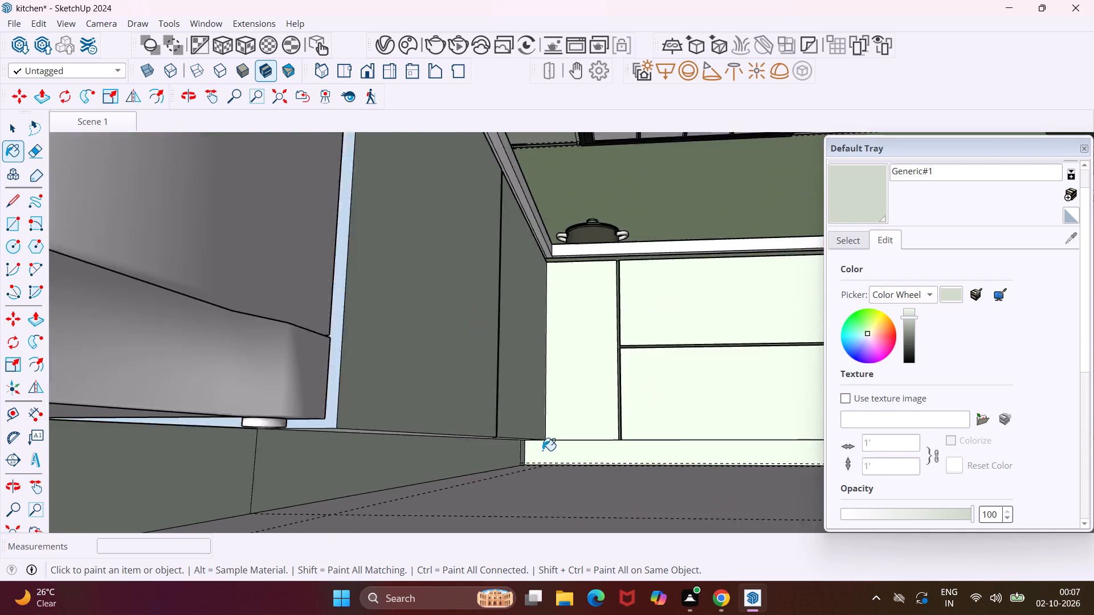
scroll(542, 450, "down", 12)
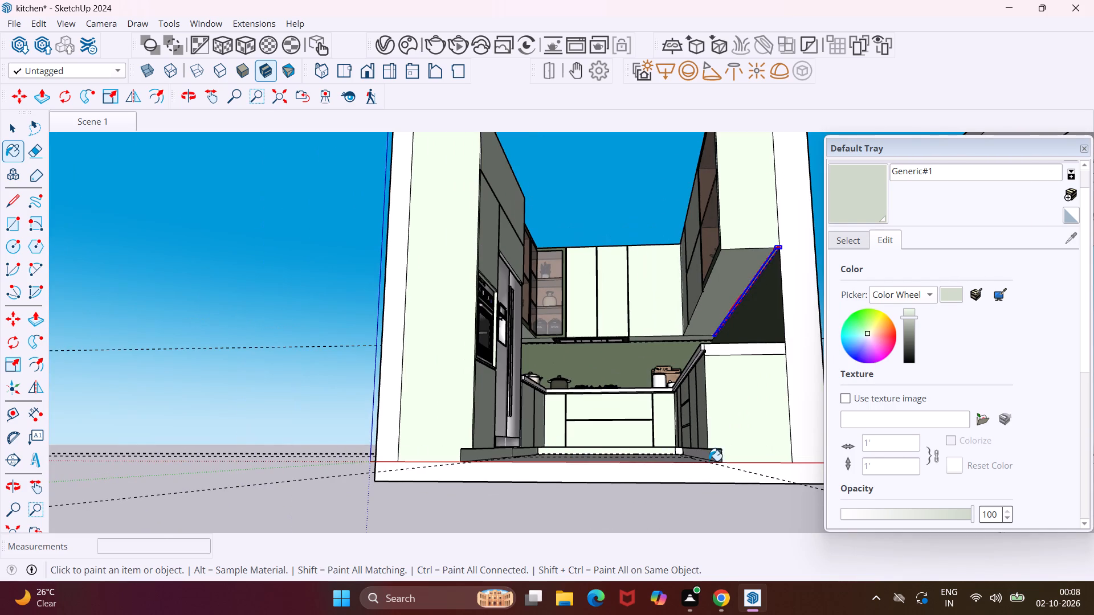
scroll(709, 458, "up", 9)
left_click(724, 454)
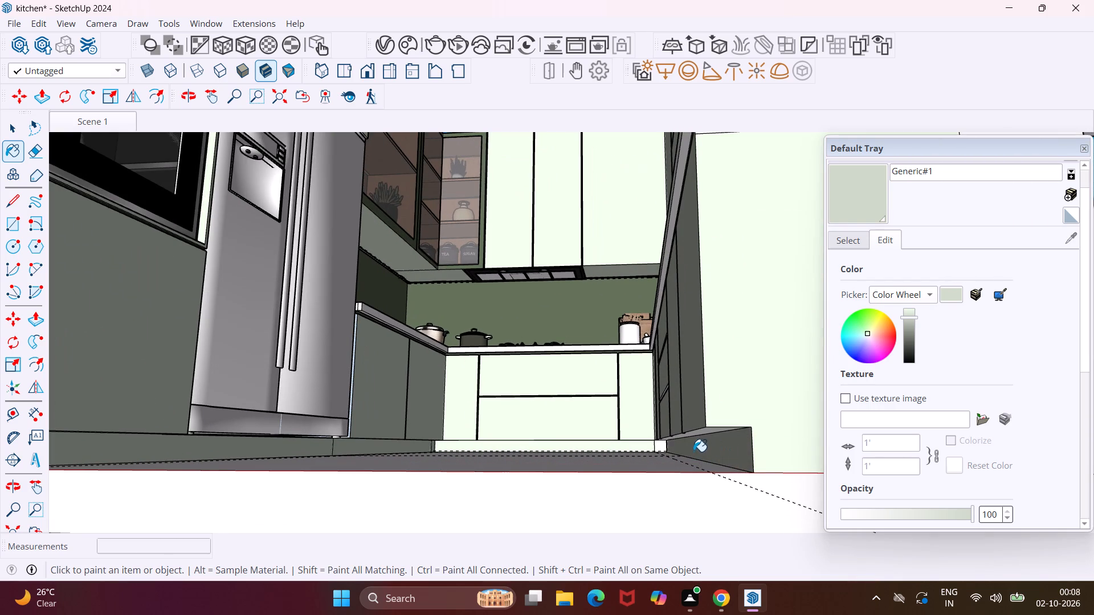
scroll(659, 453, "up", 5)
left_click(659, 446)
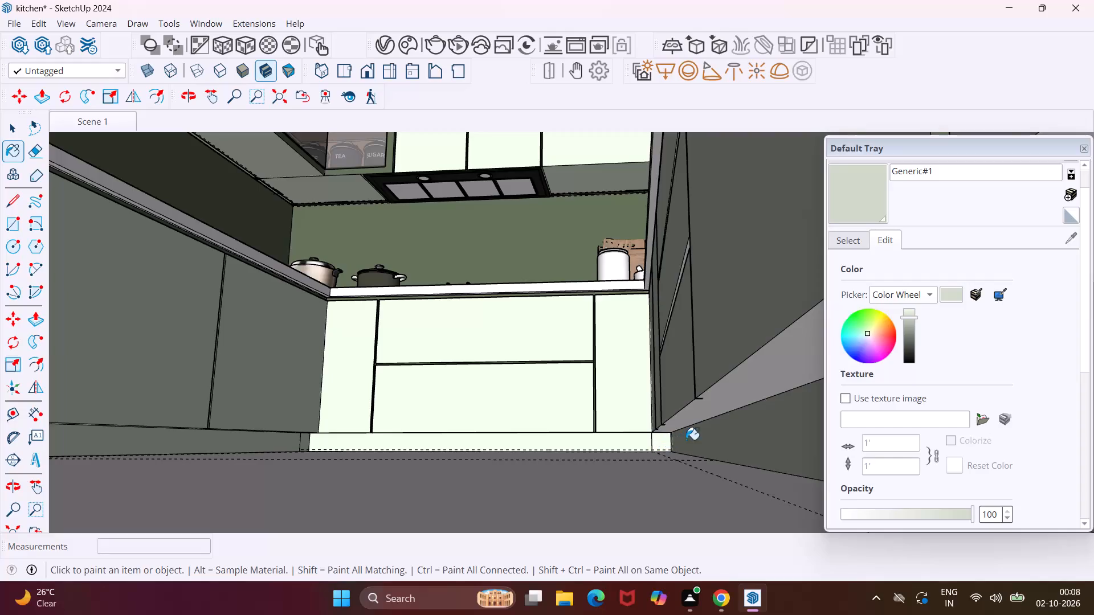
left_click(699, 412)
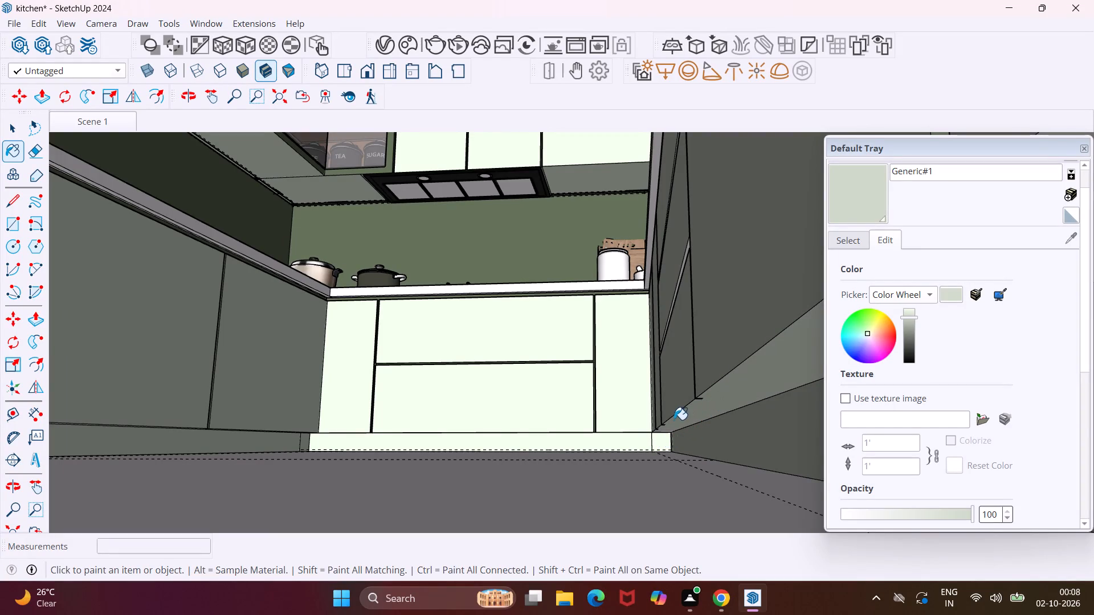
Paint the top ledge of the plinth below the oven cabinet with Generic#1.
scroll(668, 422, "down", 13)
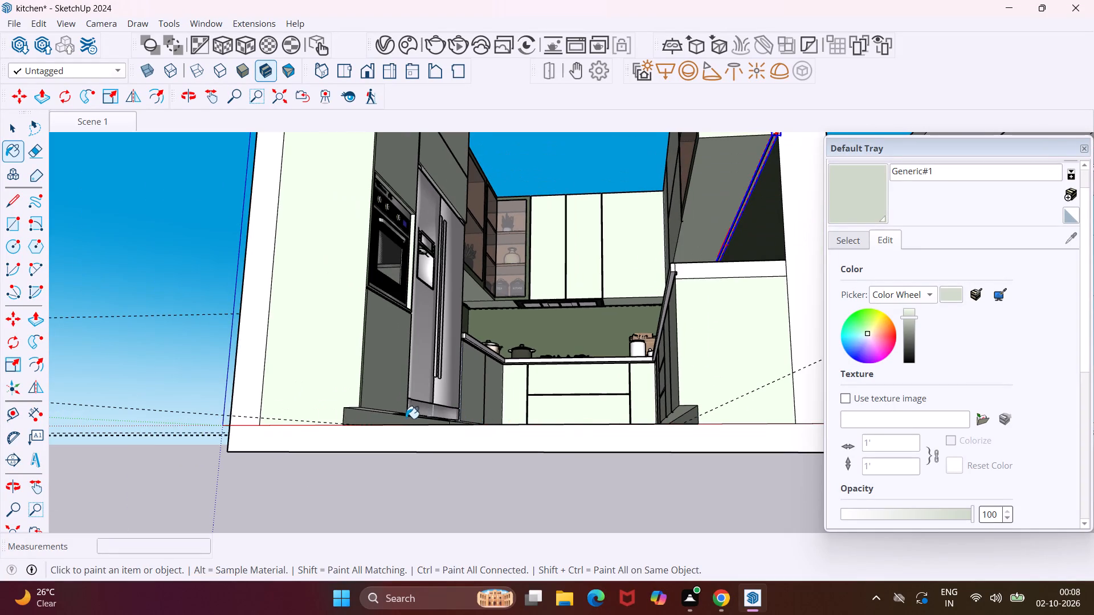
middle_click_drag(365, 413, 414, 389)
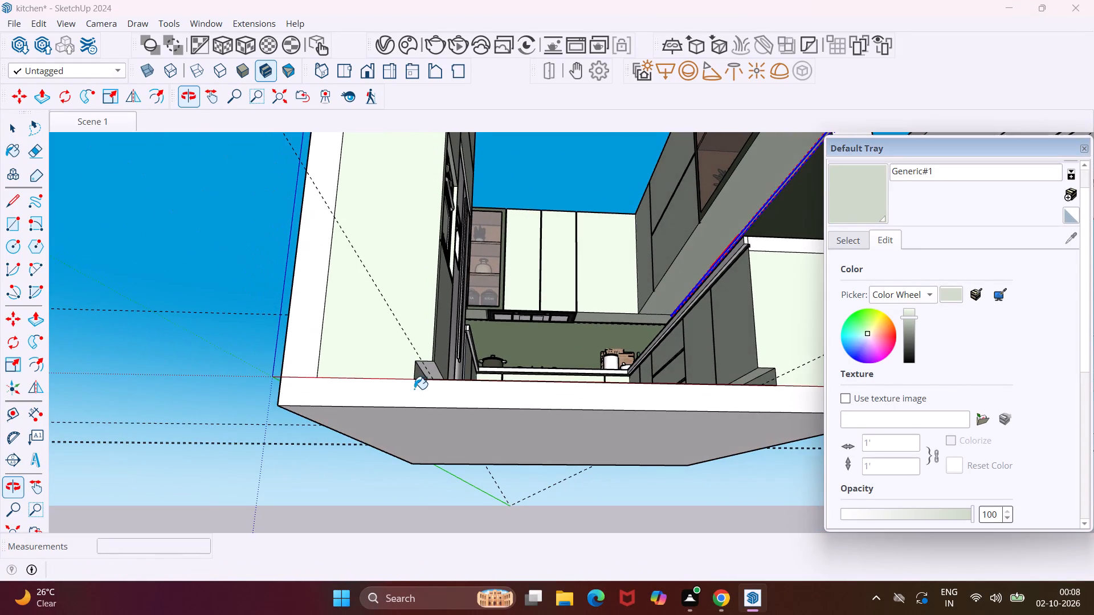
scroll(417, 376, "up", 9)
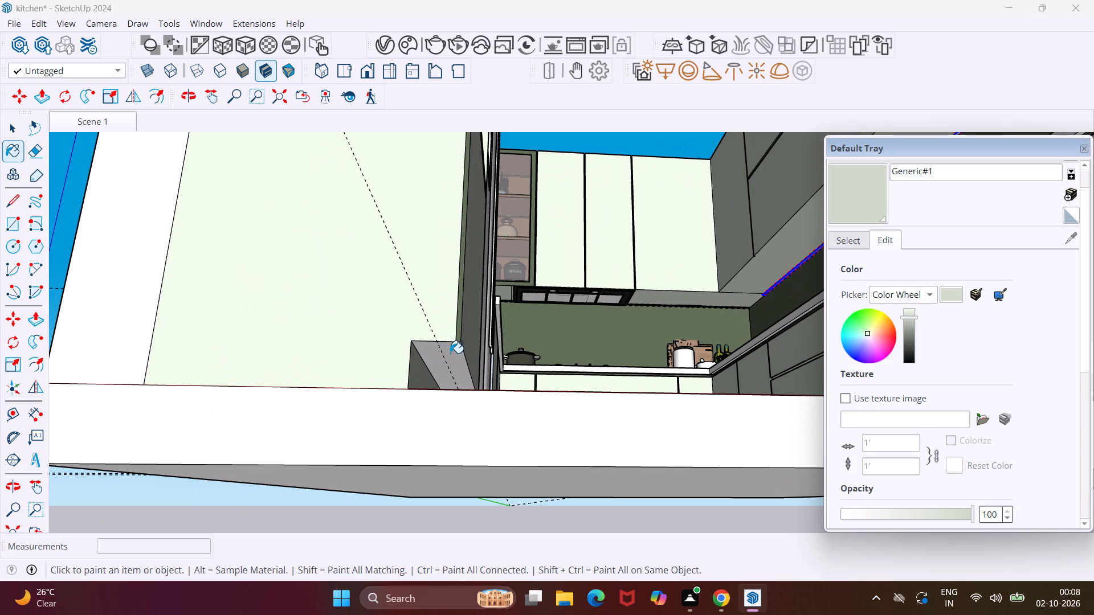
left_click(451, 352)
Leave the Paint Bucket and delete all guides in the model.
middle_click_drag(442, 364, 393, 471)
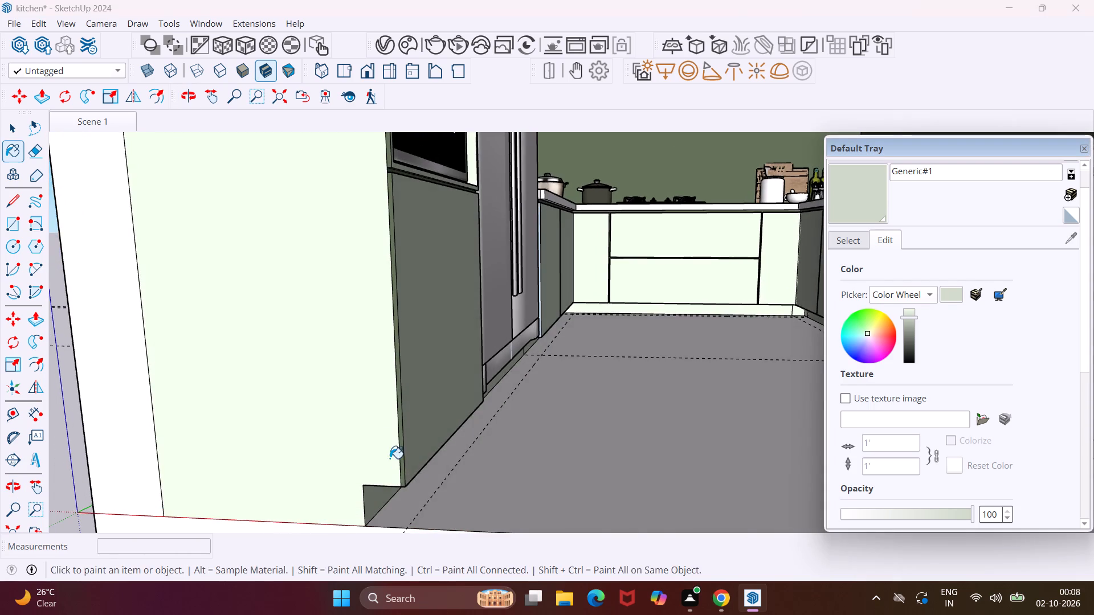
scroll(361, 442, "down", 20)
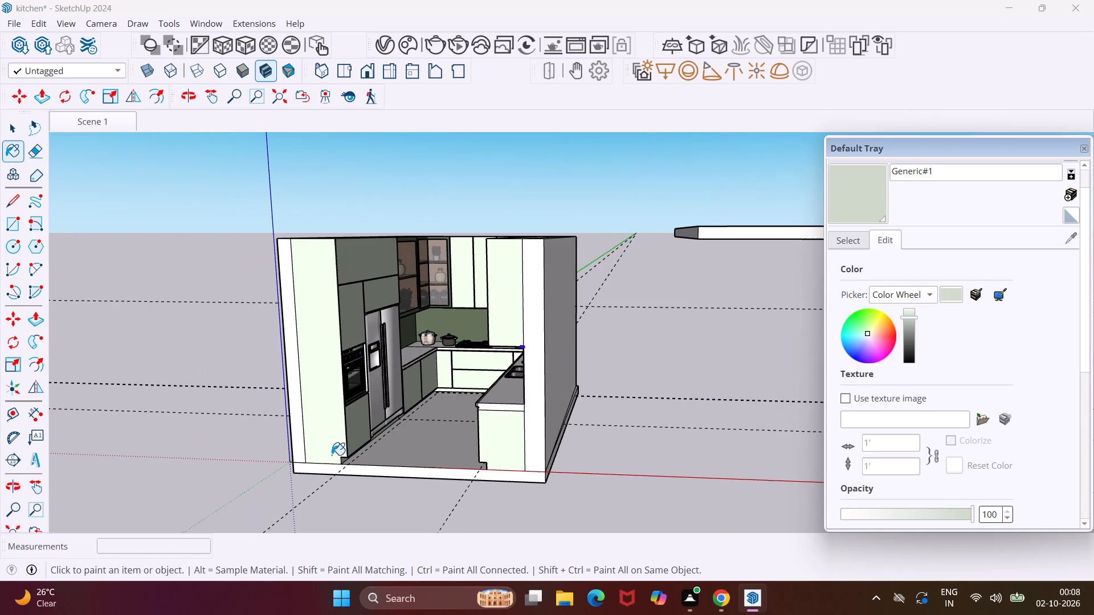
key("Escape")
key("space")
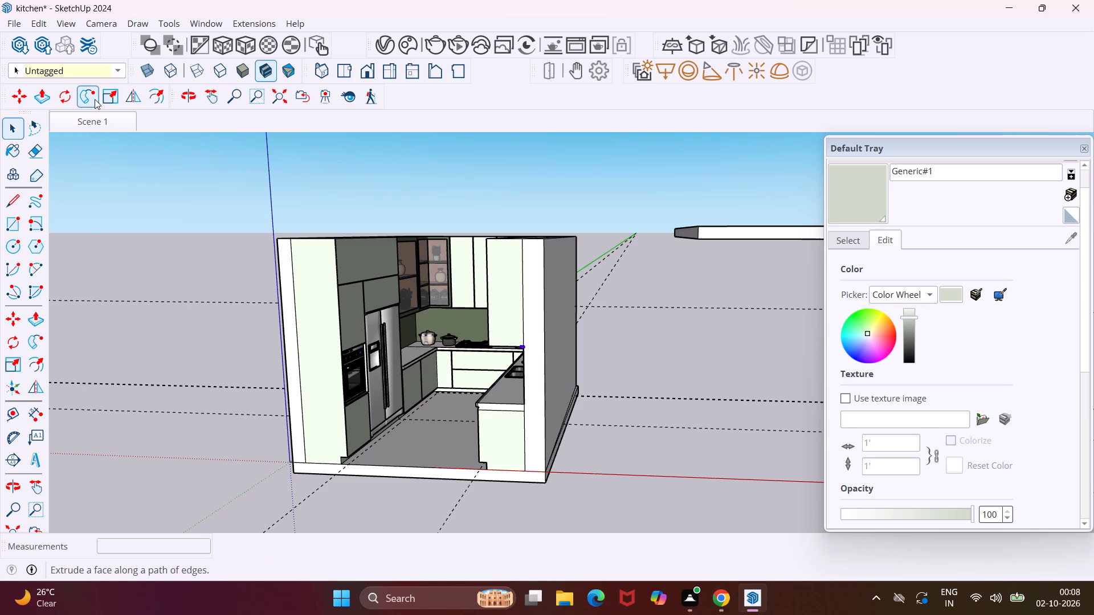
left_click(42, 25)
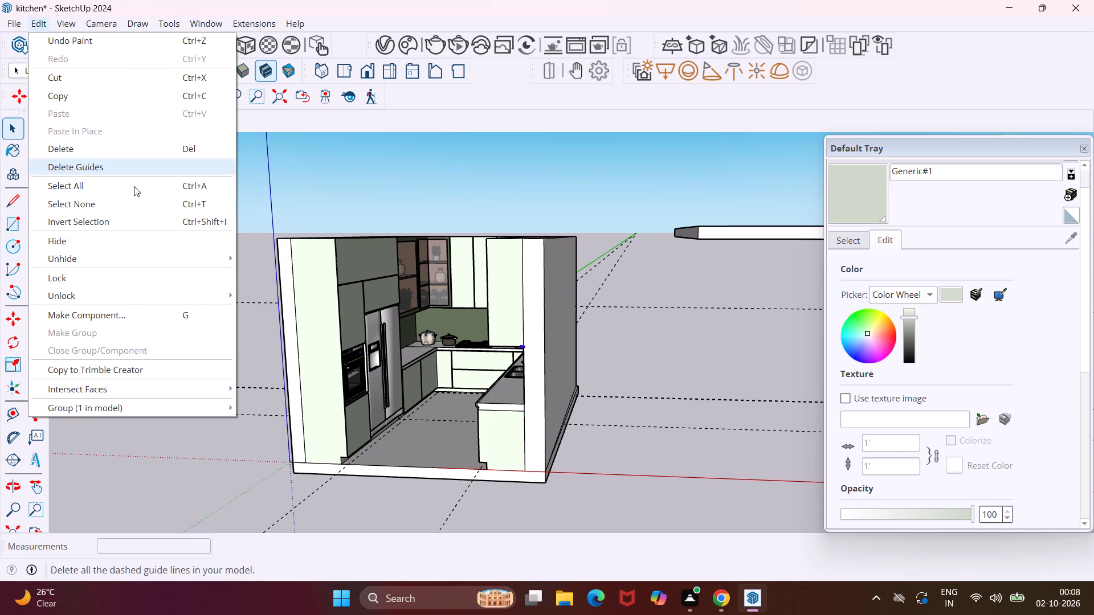
left_click(138, 172)
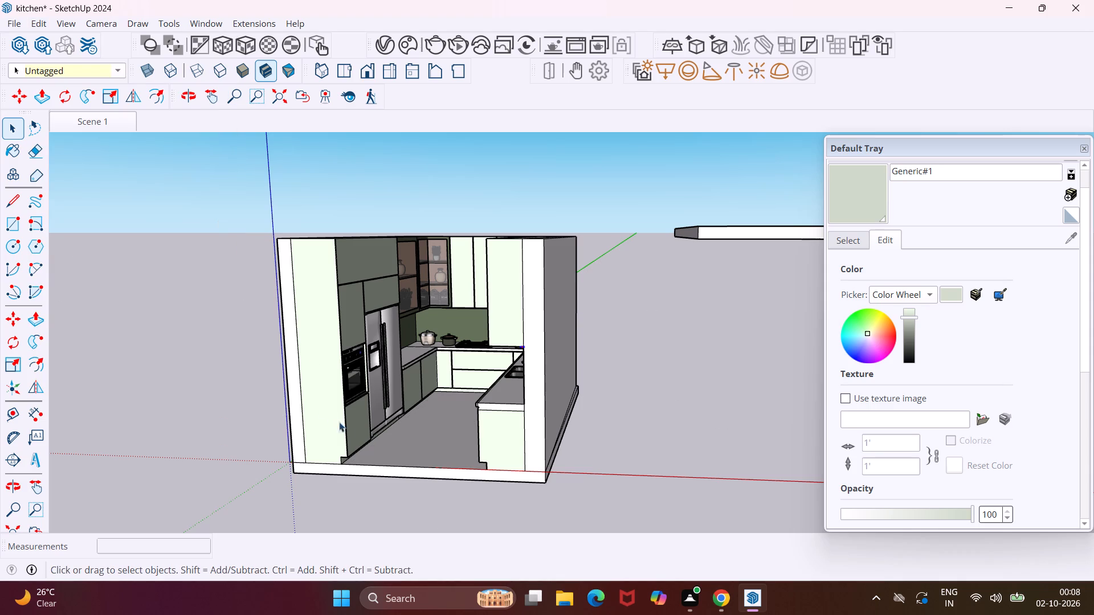
Open the Wallpapers folder from New folder on the Desktop as a materials collection.
middle_click_drag(367, 436, 436, 445)
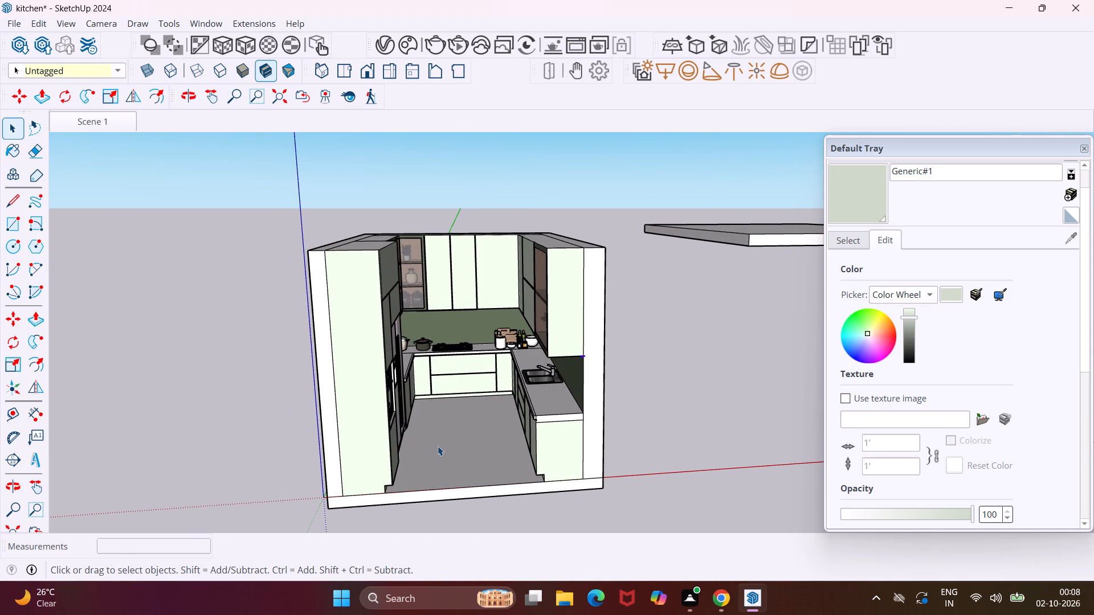
left_click(854, 238)
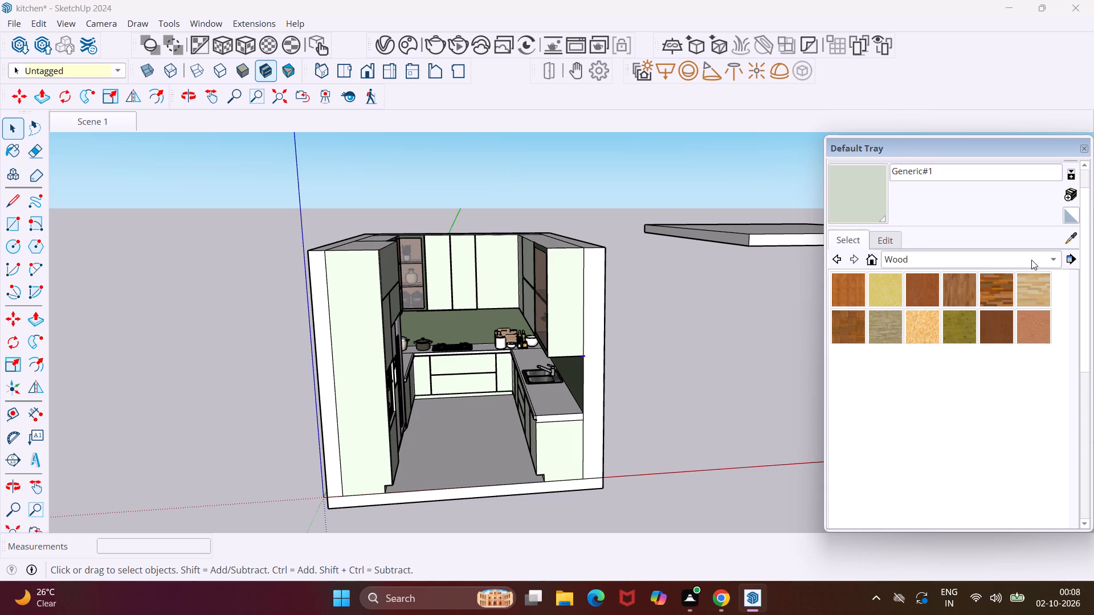
left_click(1032, 260)
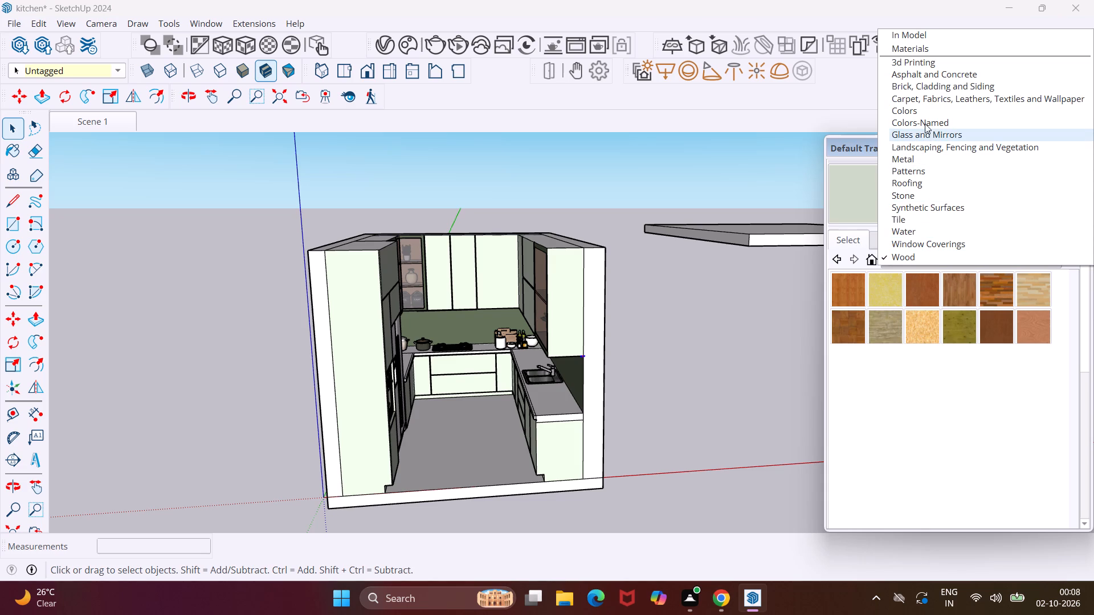
left_click(924, 115)
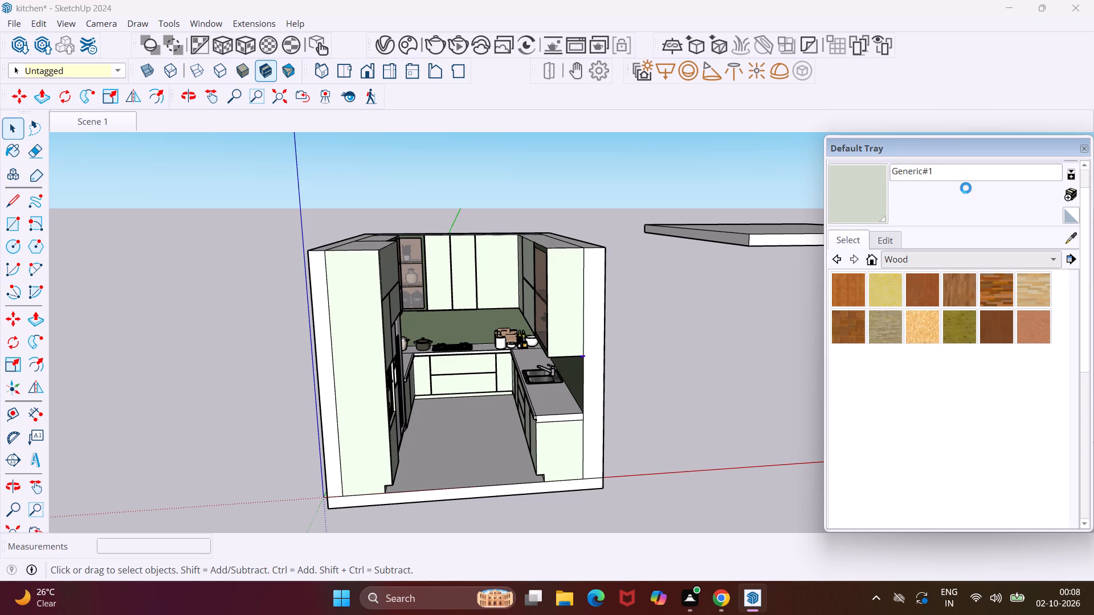
left_click(1072, 265)
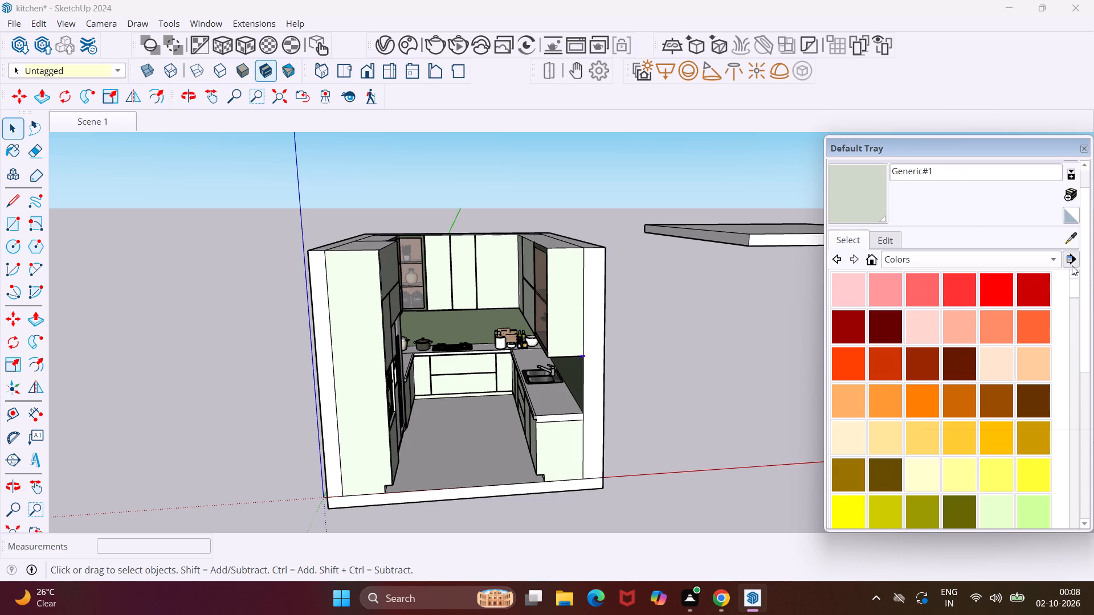
left_click(1051, 276)
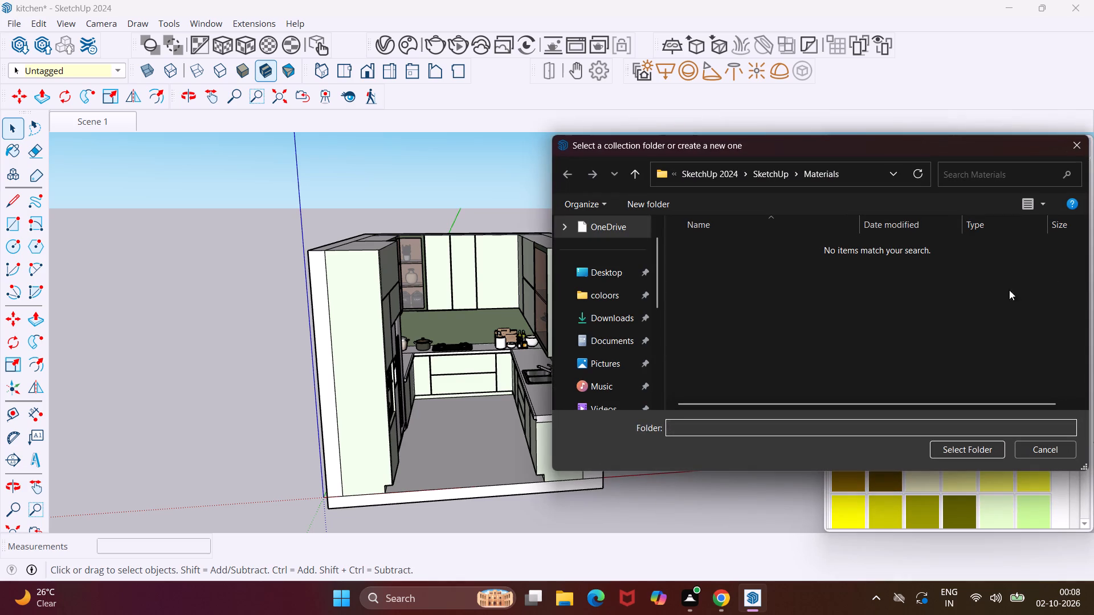
left_click(578, 273)
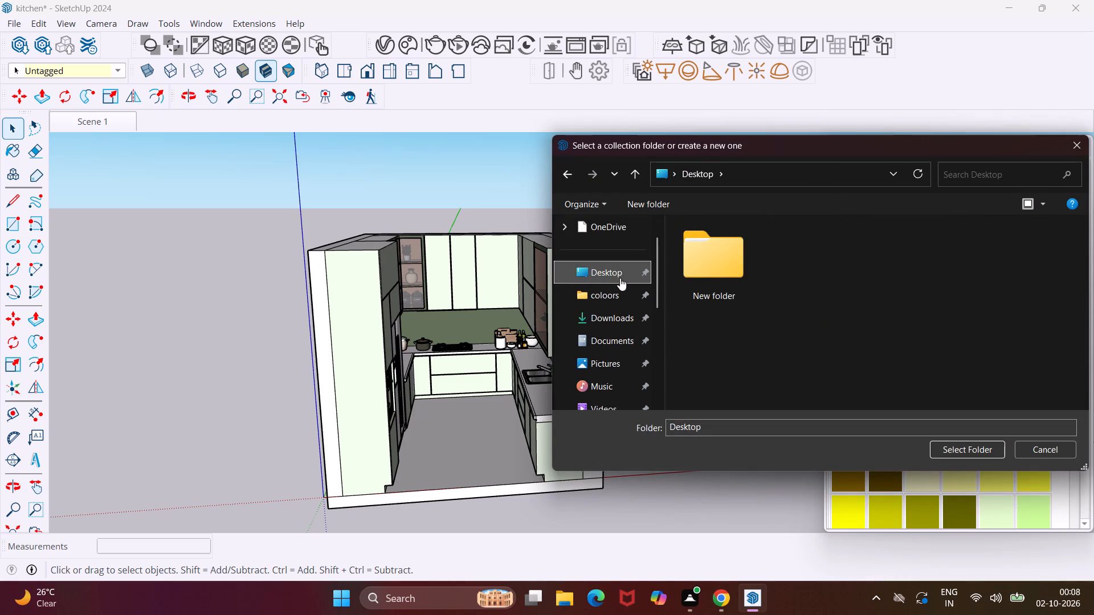
double_click(707, 280)
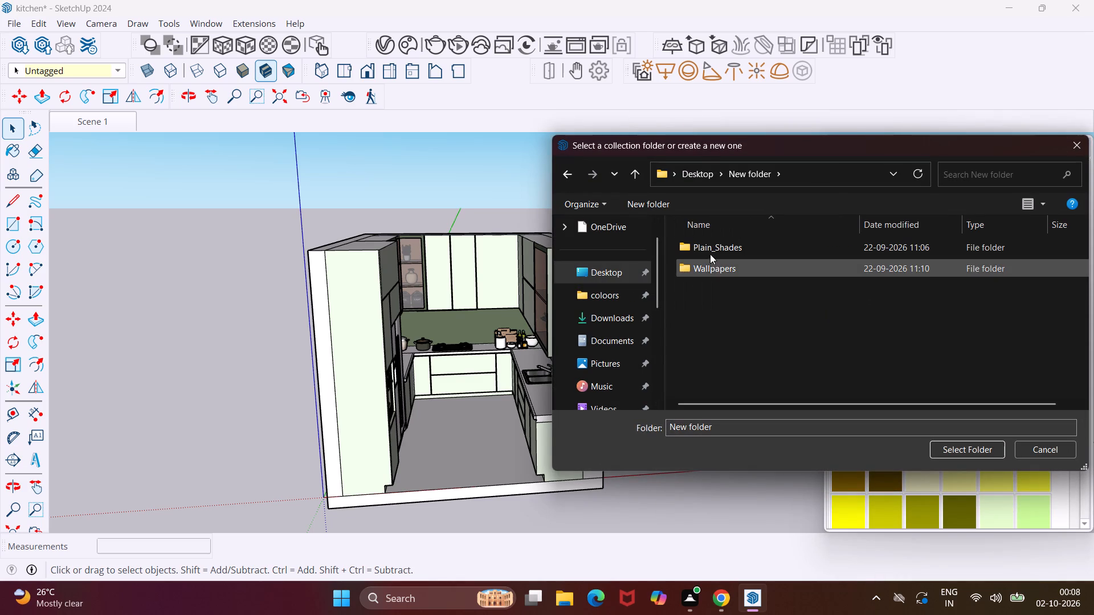
left_click(712, 266)
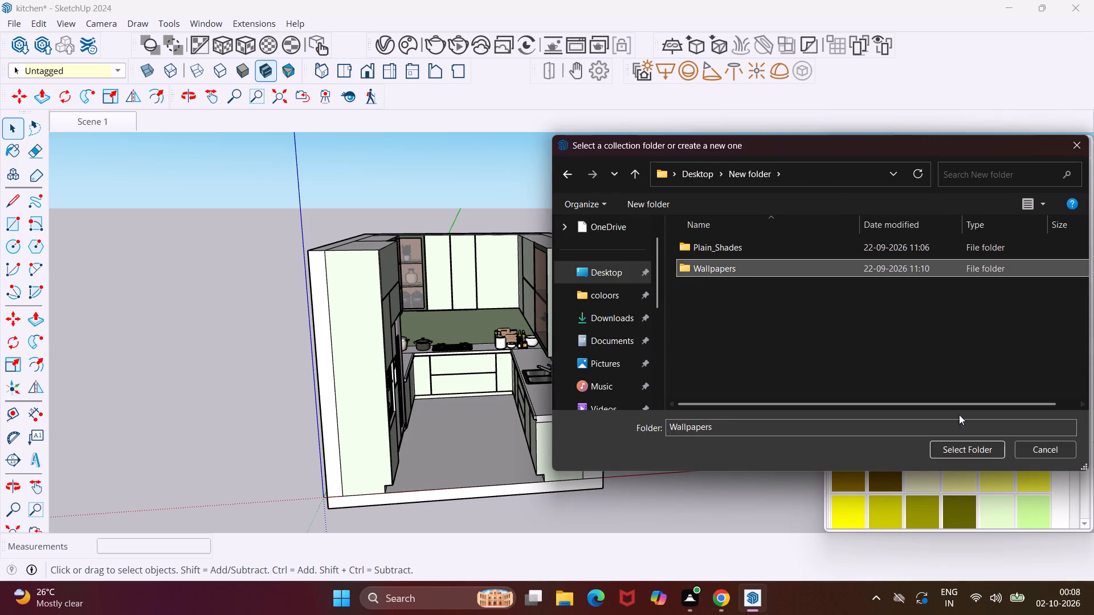
left_click(973, 445)
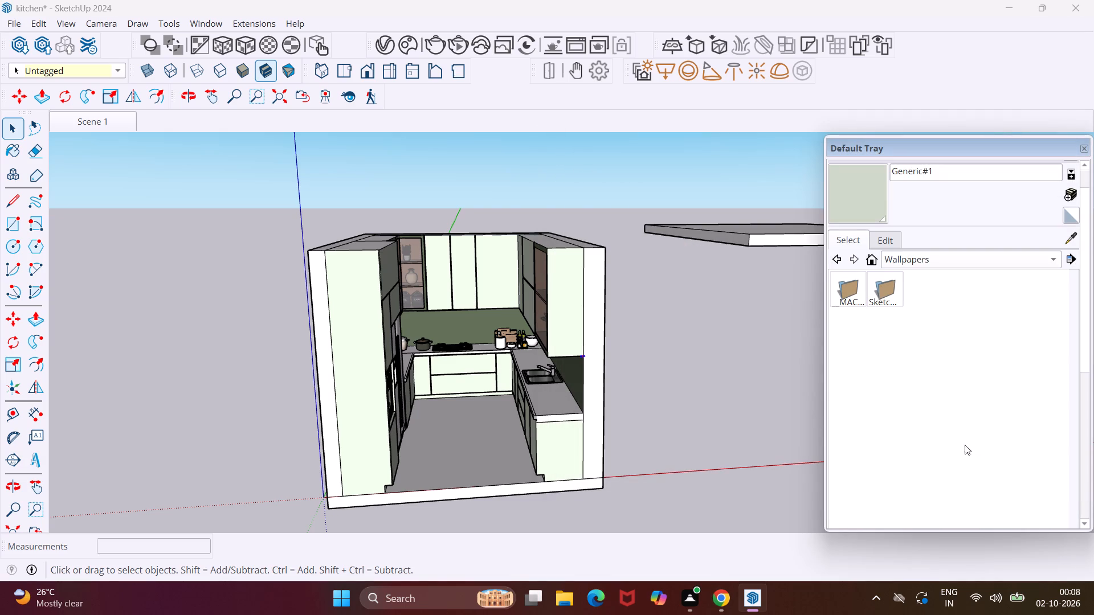
Open the SketchUp wallpaper folder and examine the swatches in its Architecture collection.
left_click(879, 304)
double_click(879, 304)
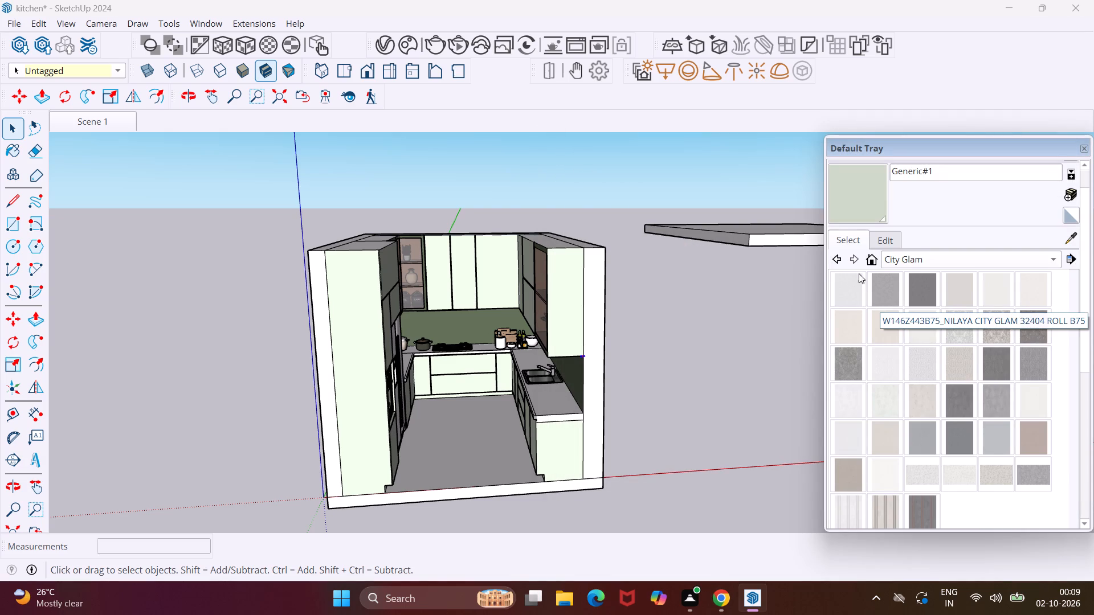
left_click(838, 257)
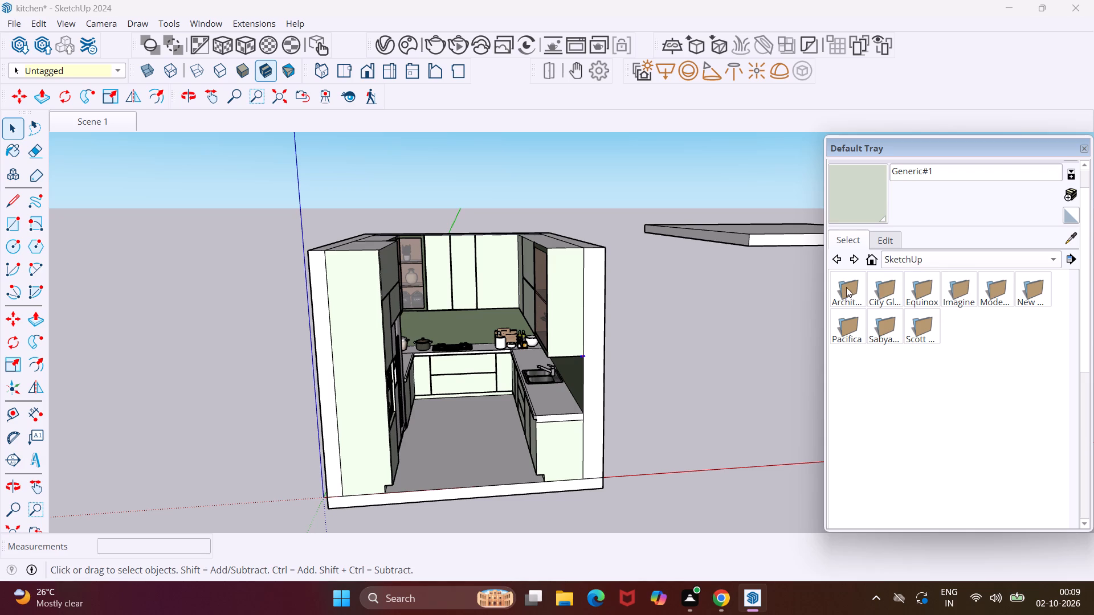
left_click(846, 287)
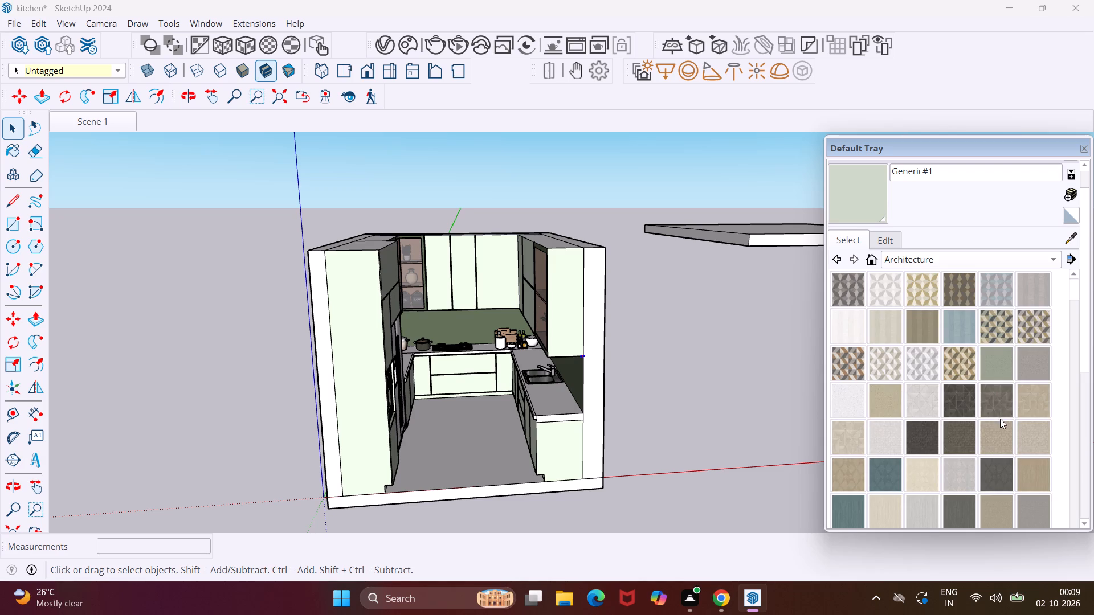
scroll(937, 491, "down", 3)
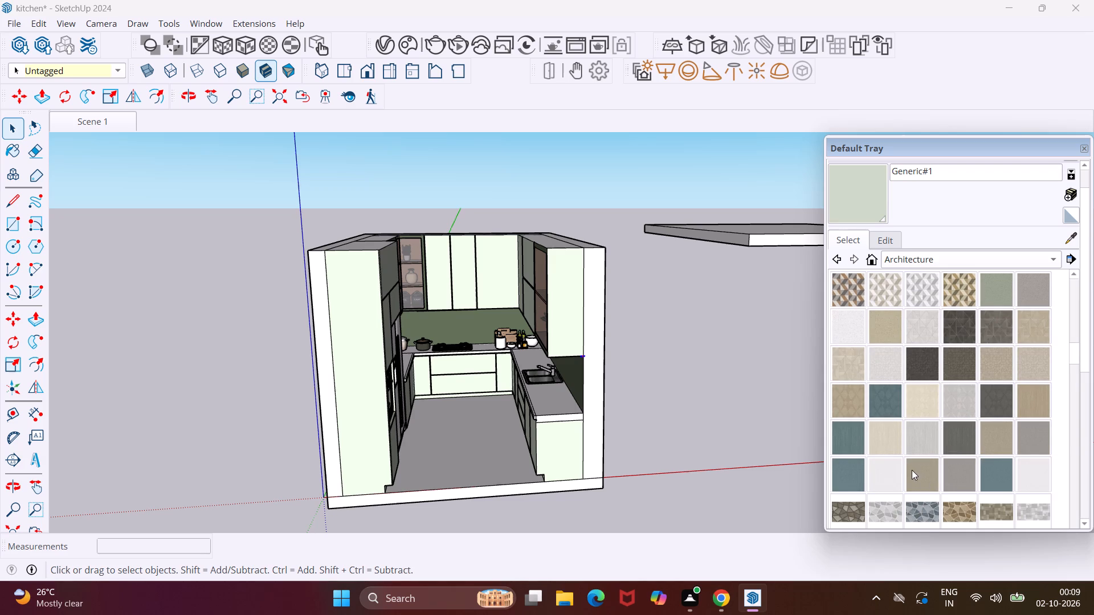
scroll(912, 470, "down", 4)
scroll(912, 470, "up", 3)
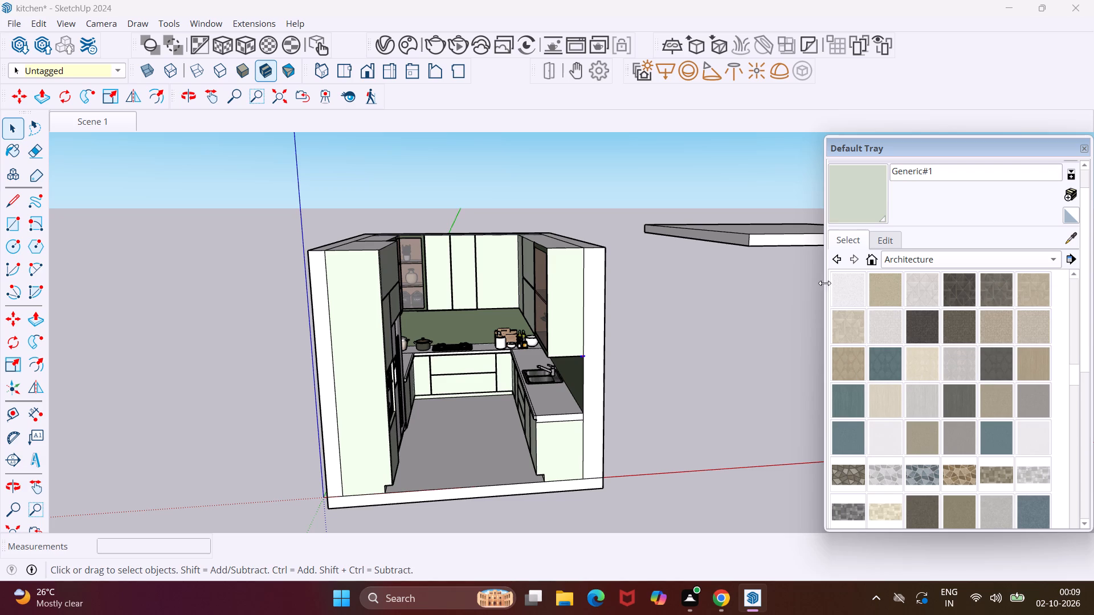
left_click(833, 259)
Examine the City Glam wallpapers, previewing the NILAYA CITY GLAM 32621, 32608 and 32632 swatches in turn.
double_click(893, 294)
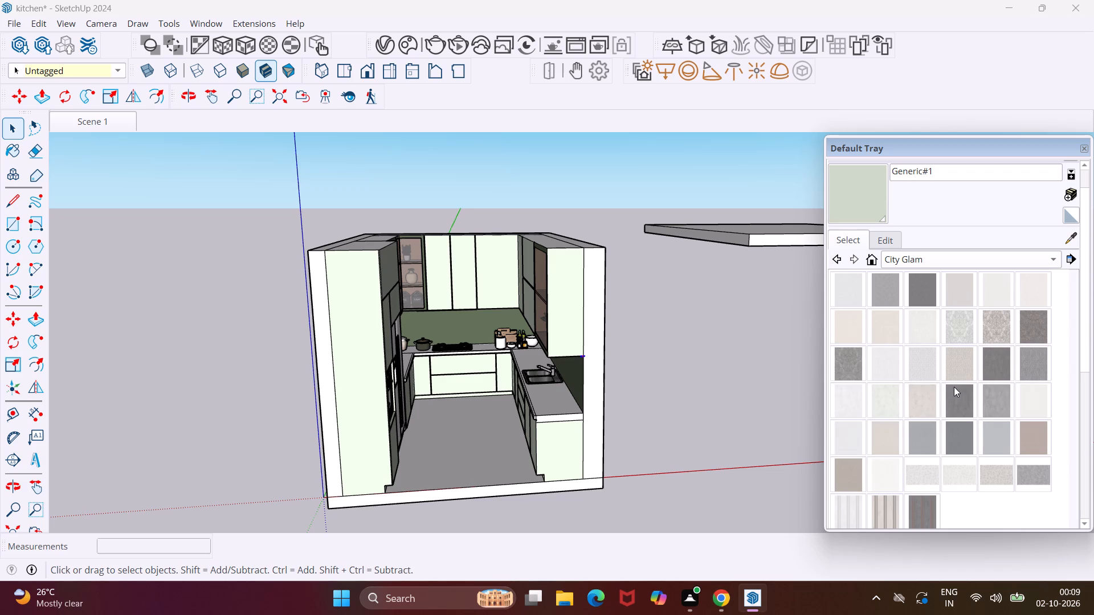
scroll(943, 411, "down", 3)
scroll(881, 506, "down", 3)
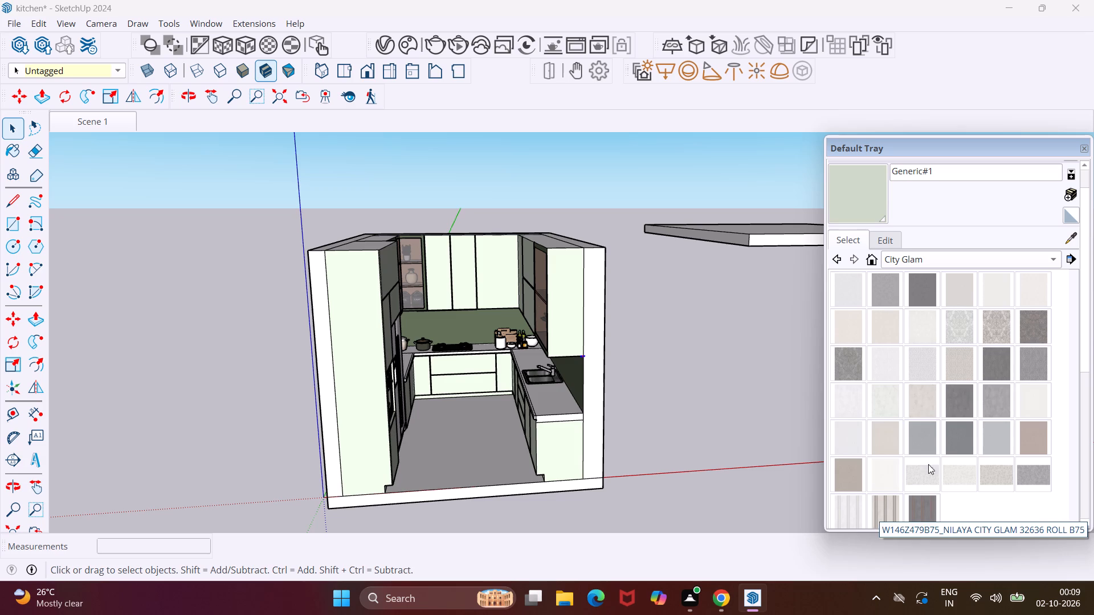
scroll(948, 445, "down", 3)
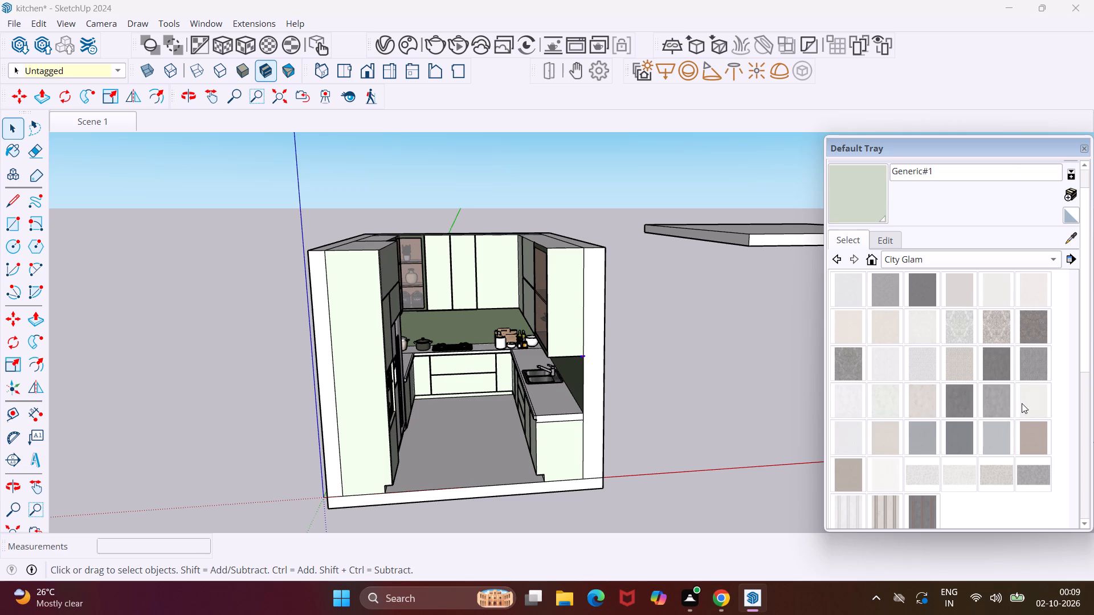
left_click(1022, 403)
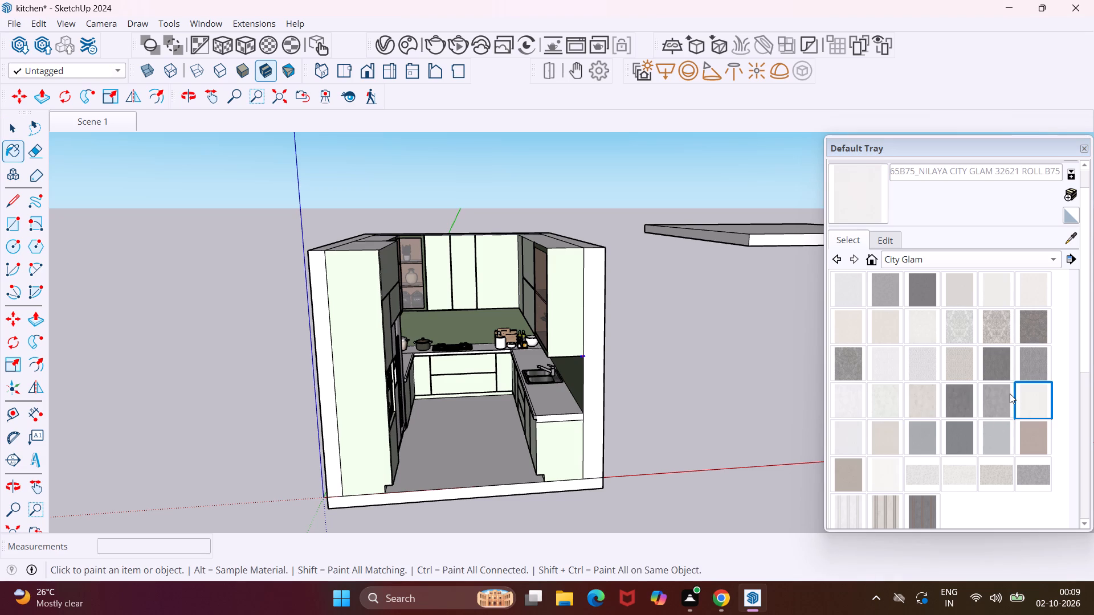
left_click(961, 361)
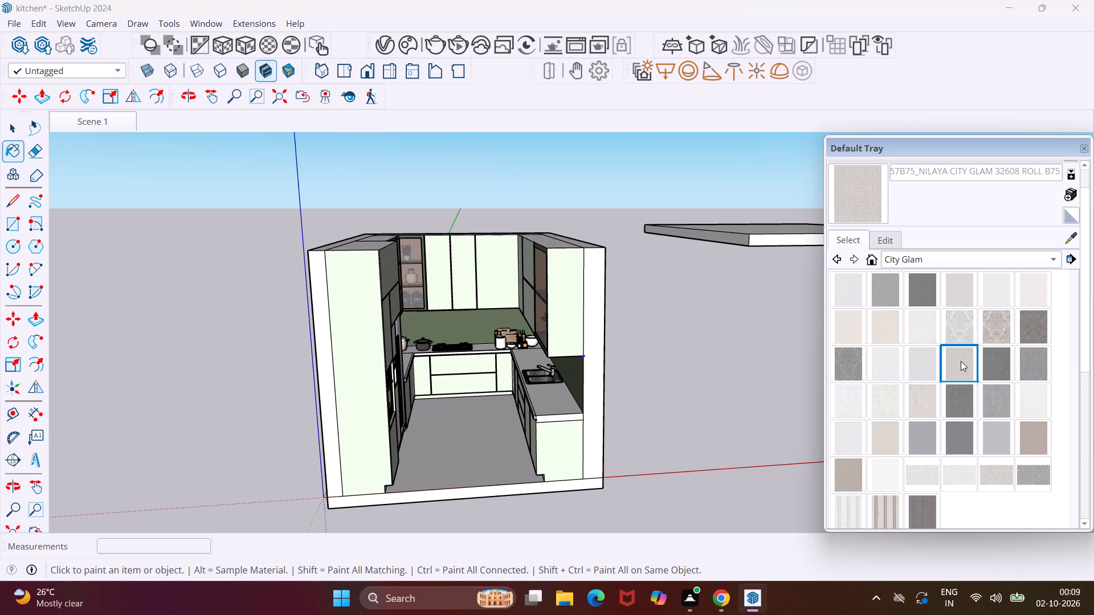
left_click(970, 481)
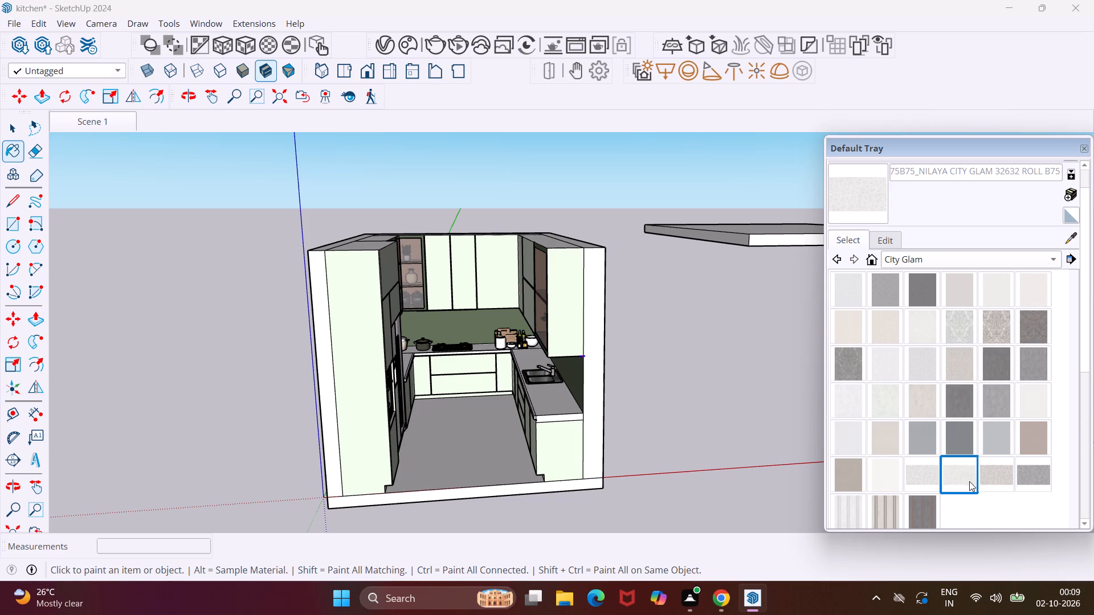
Look through the Equinox and Imagine wallpaper collections and pick NILAYA IMAGINE 31741 as the current material.
left_click(832, 263)
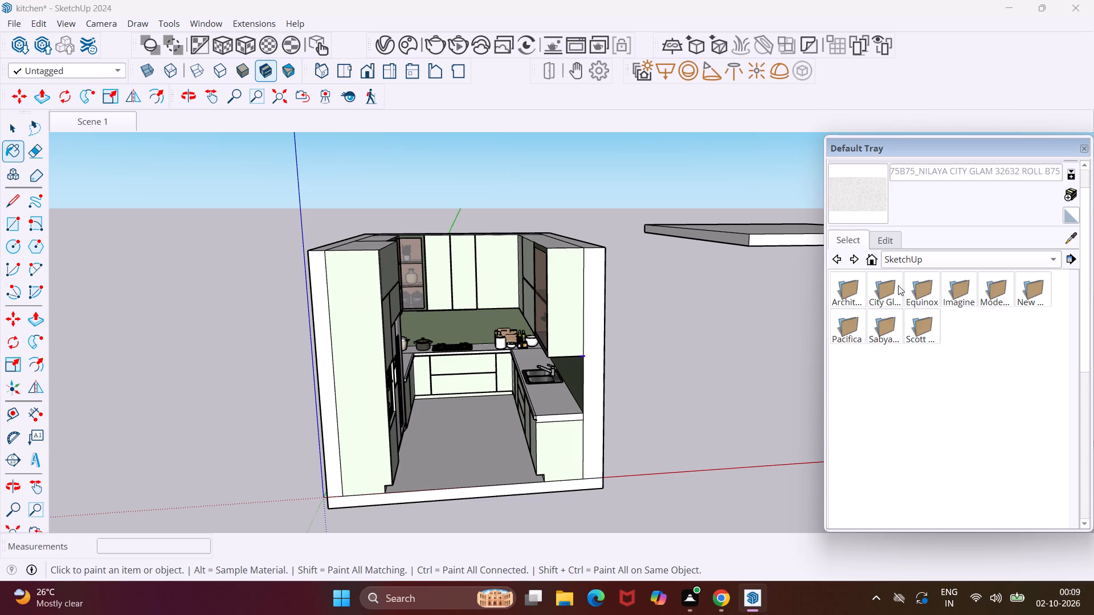
left_click(920, 289)
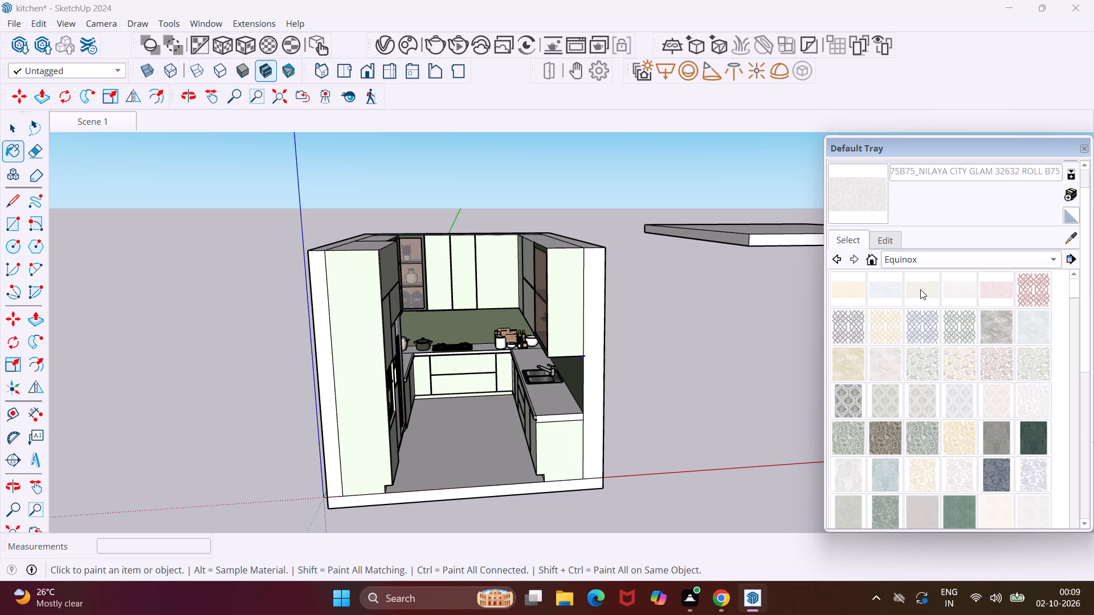
left_click(843, 259)
left_click(959, 284)
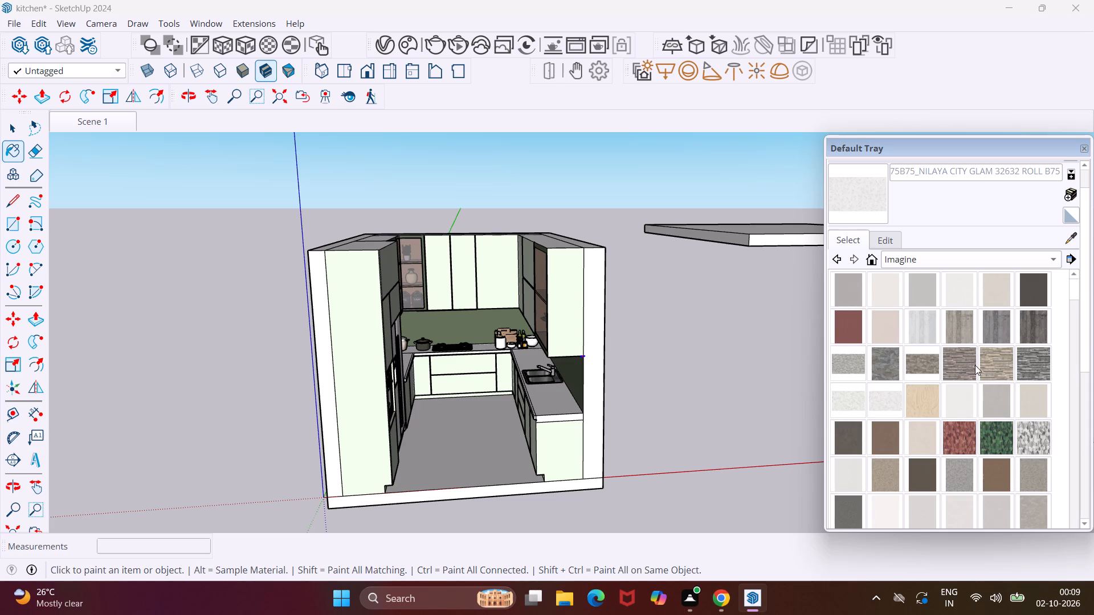
left_click(966, 407)
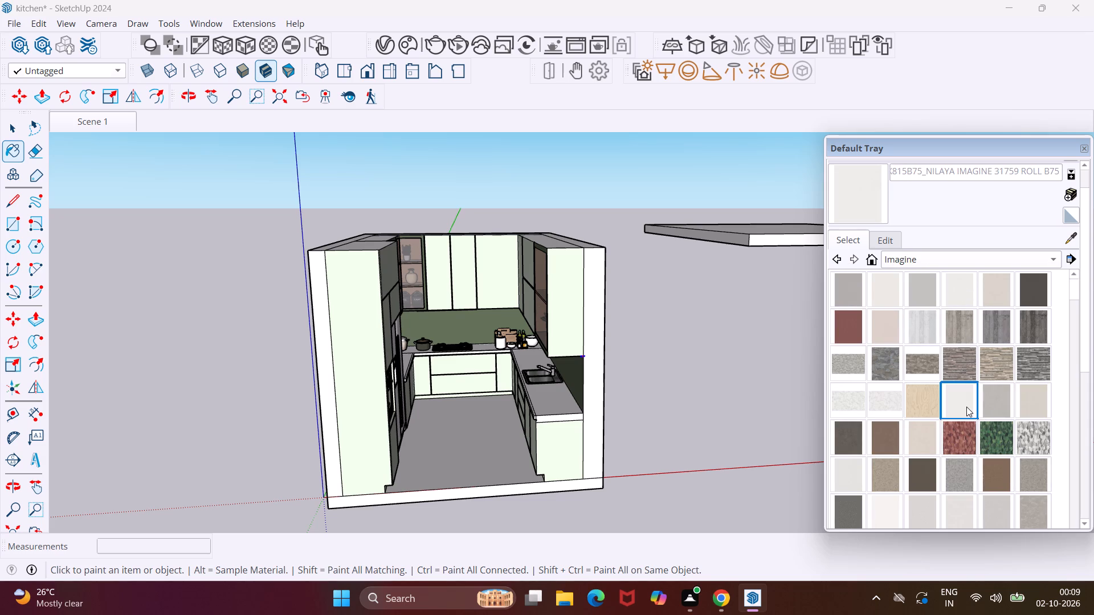
left_click(1002, 414)
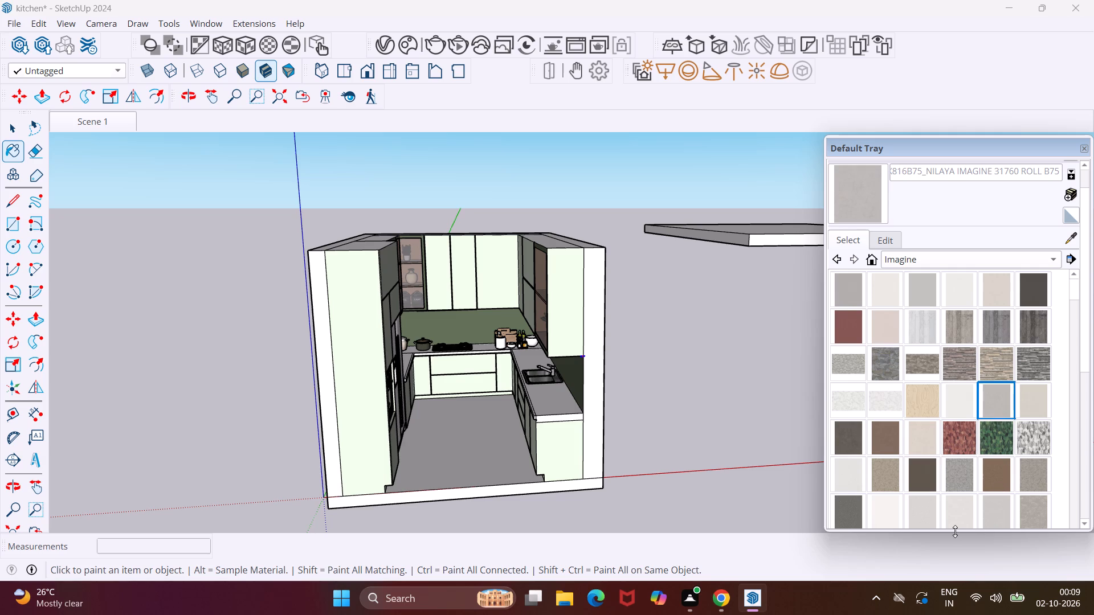
left_click(955, 531)
left_click(954, 522)
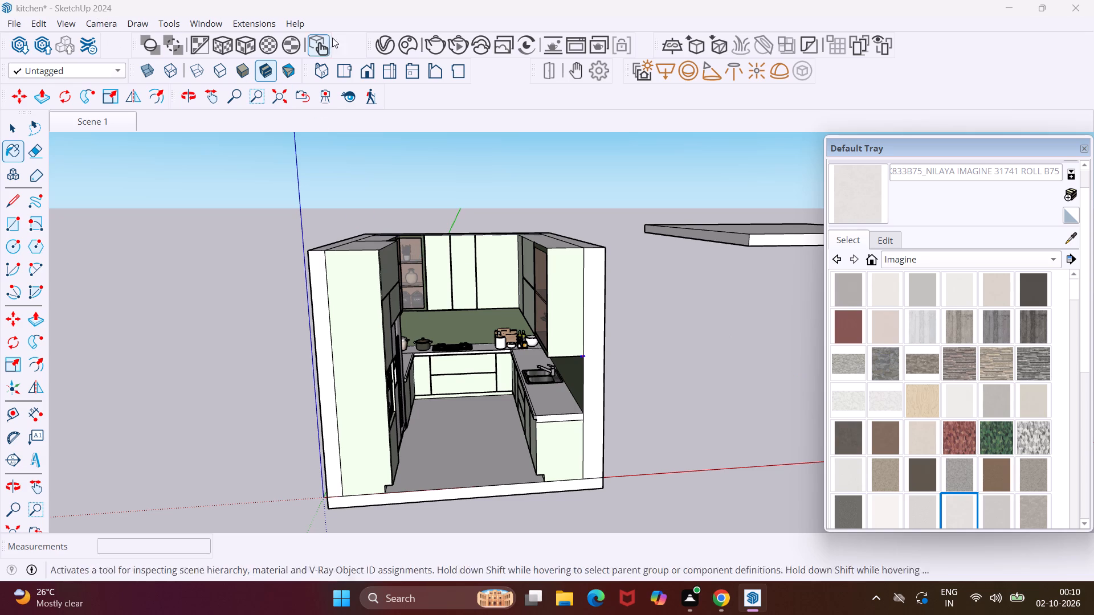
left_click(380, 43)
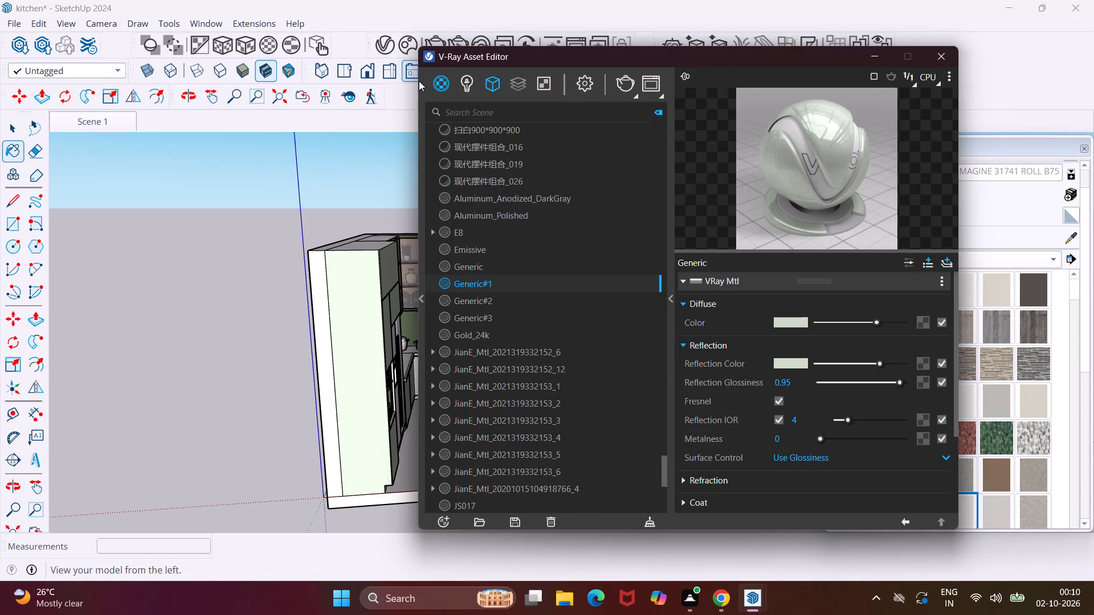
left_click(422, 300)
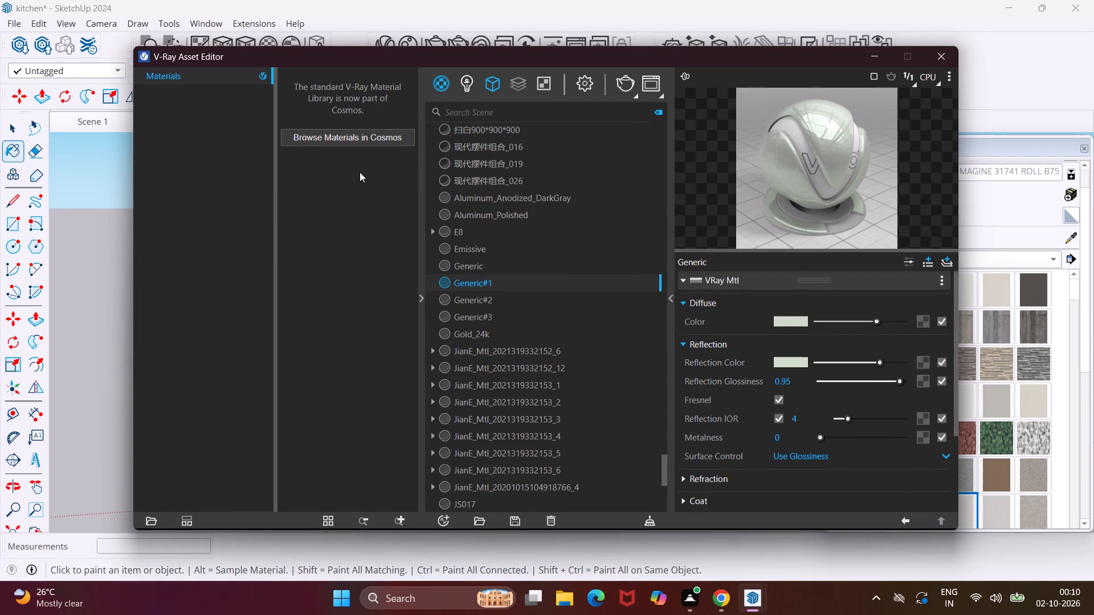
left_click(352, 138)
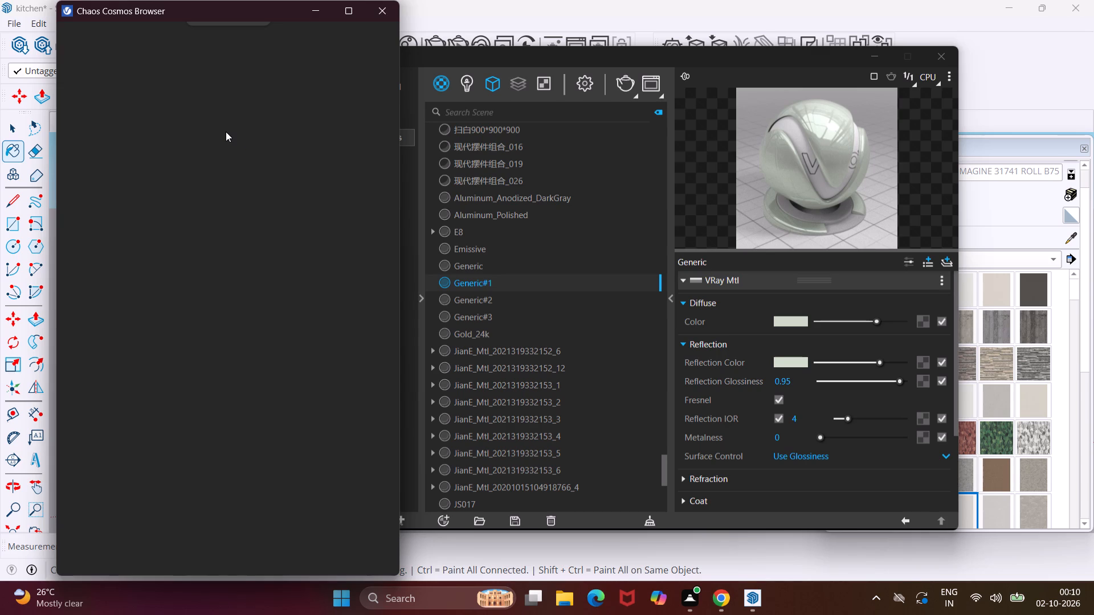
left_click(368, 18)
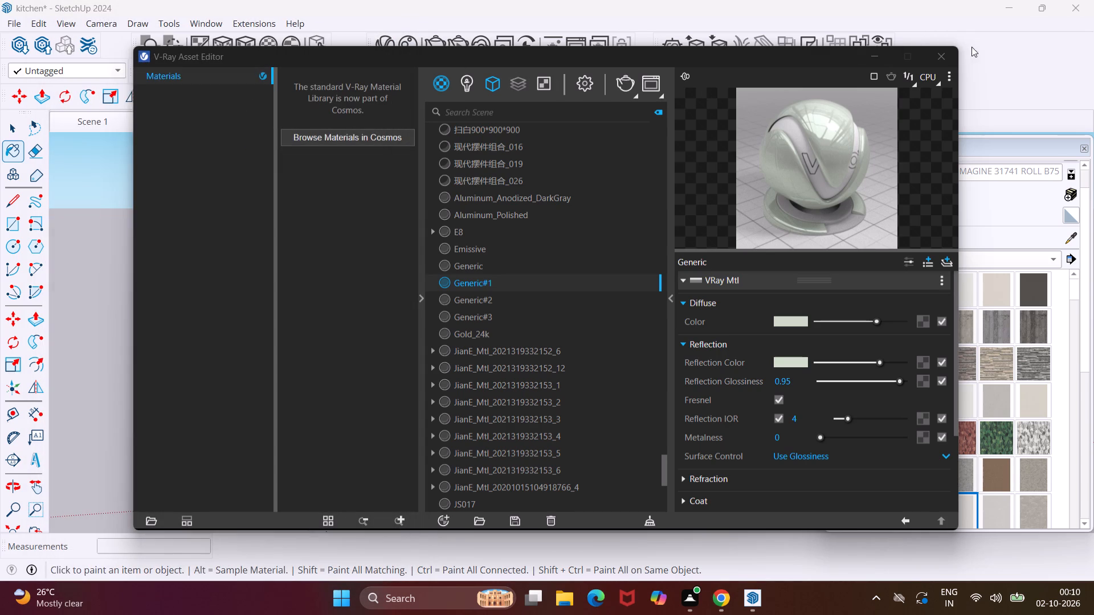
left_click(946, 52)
Move the detached ceiling slab about 17' 8 9/16" onto the kitchen walls, snapping its lower front corner to the wall's top front corner.
scroll(489, 284, "down", 3)
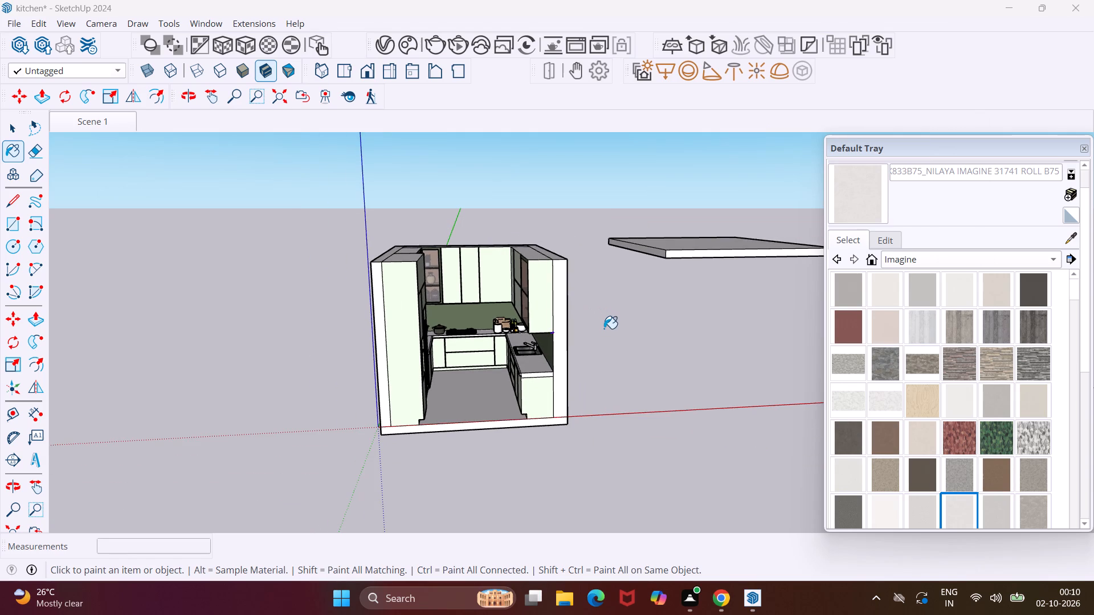
key("Escape")
key("space")
middle_click_drag(675, 249, 651, 252)
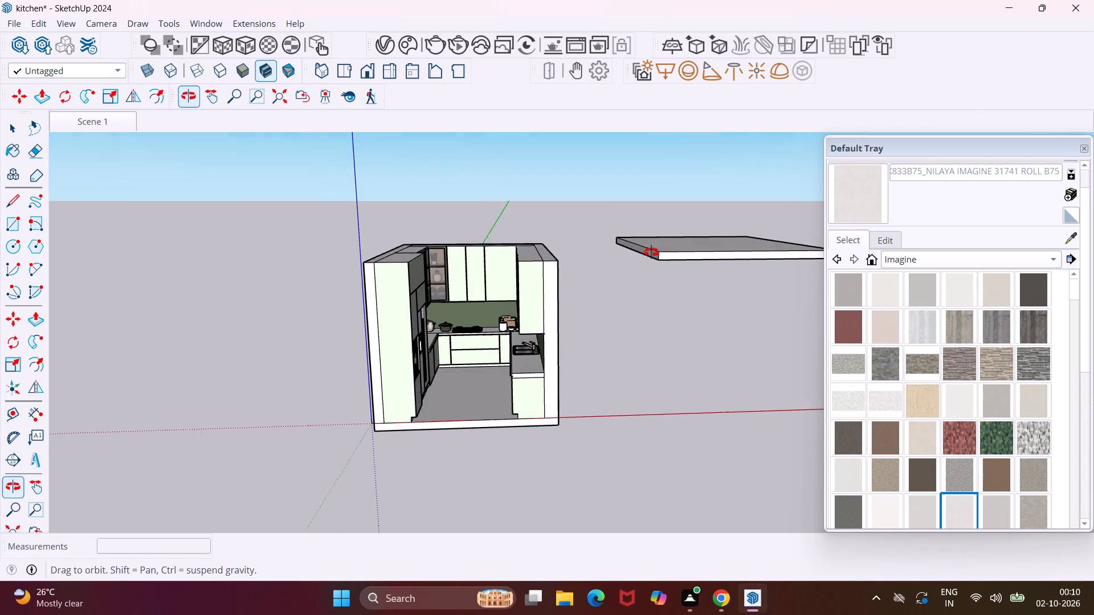
middle_click_drag(651, 252, 638, 256)
key("Escape")
key("space")
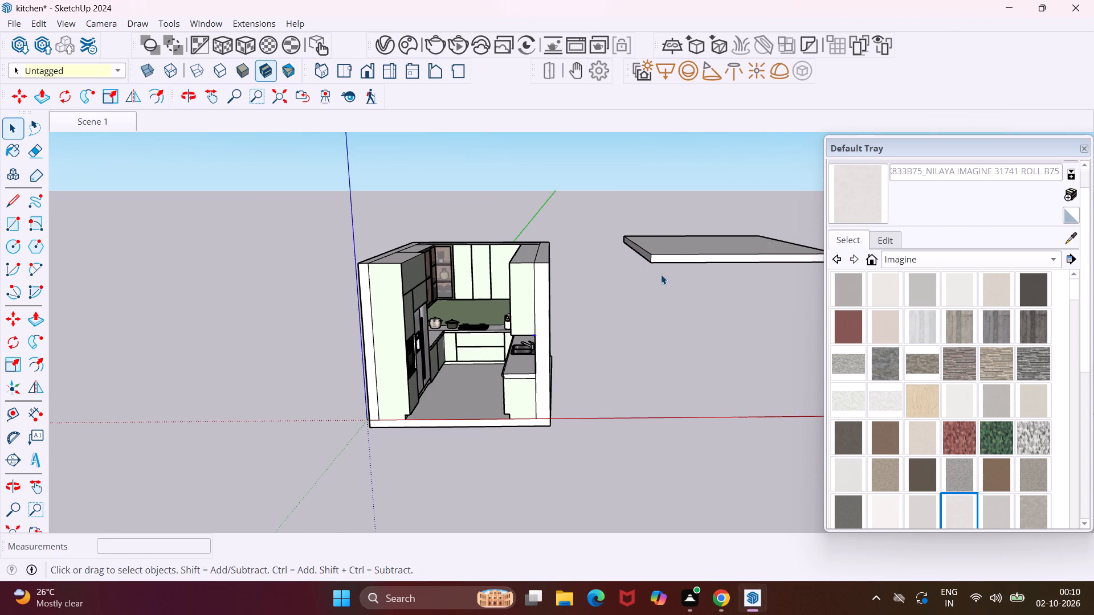
scroll(645, 277, "down", 3)
middle_click_drag(699, 317, 658, 326)
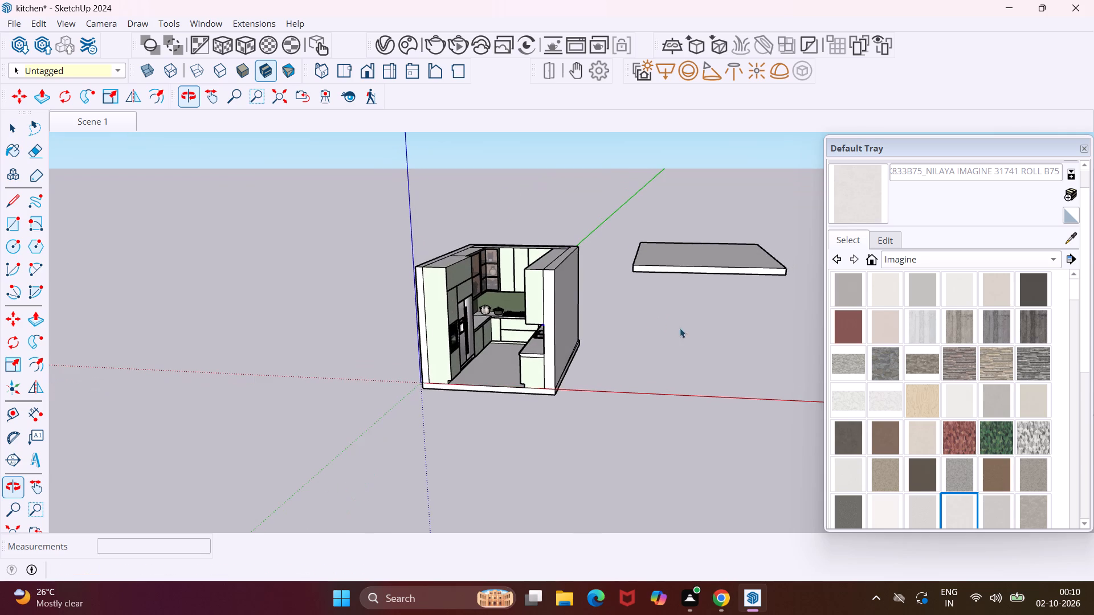
left_click_drag(794, 241, 658, 330)
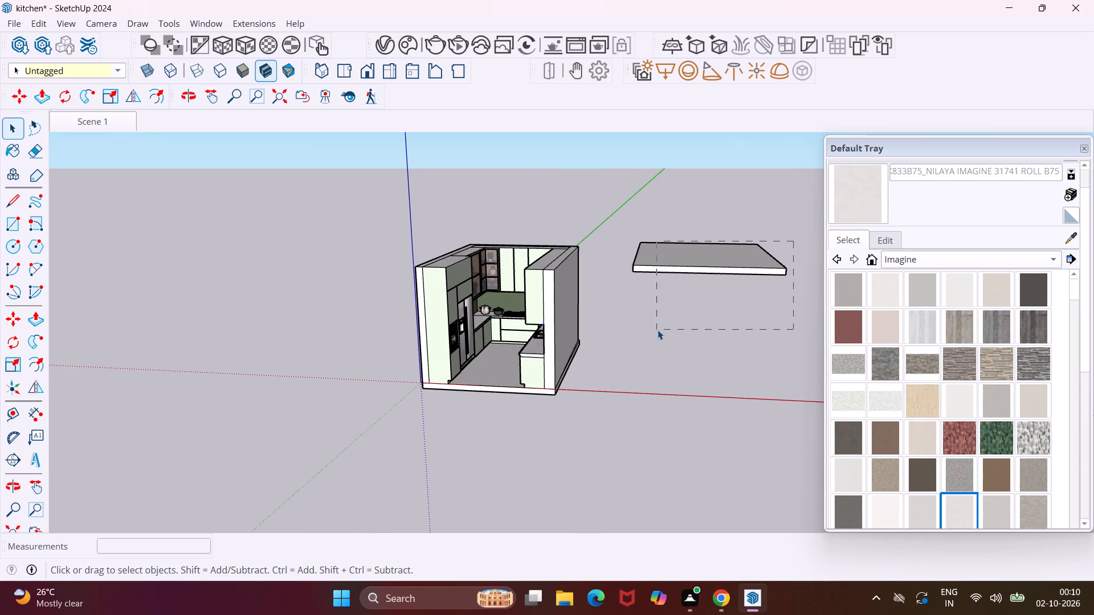
left_click_drag(658, 330, 613, 319)
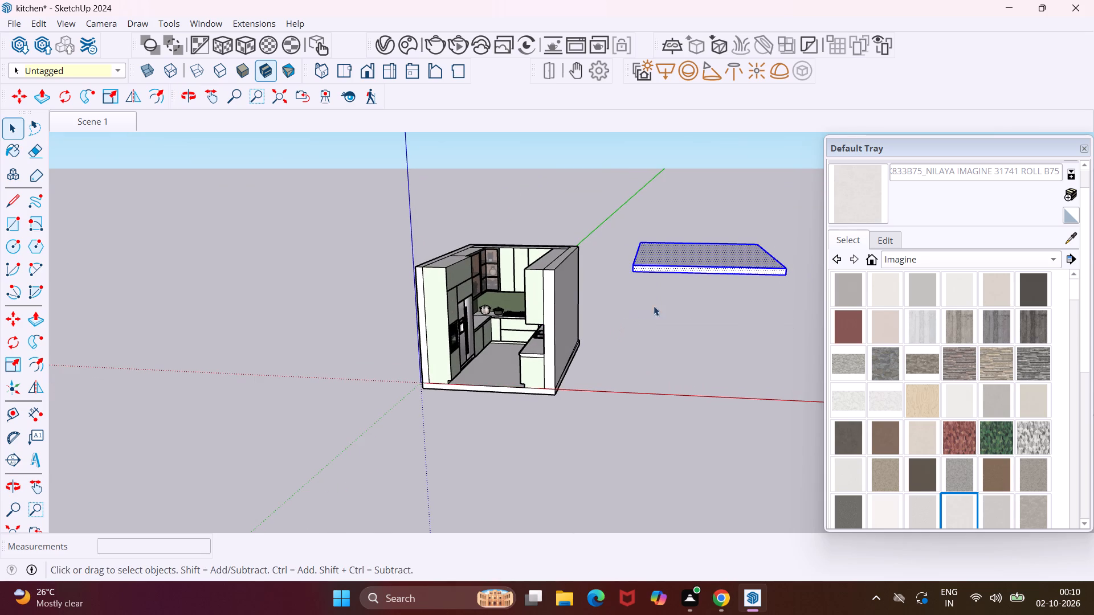
middle_click_drag(691, 294, 750, 273)
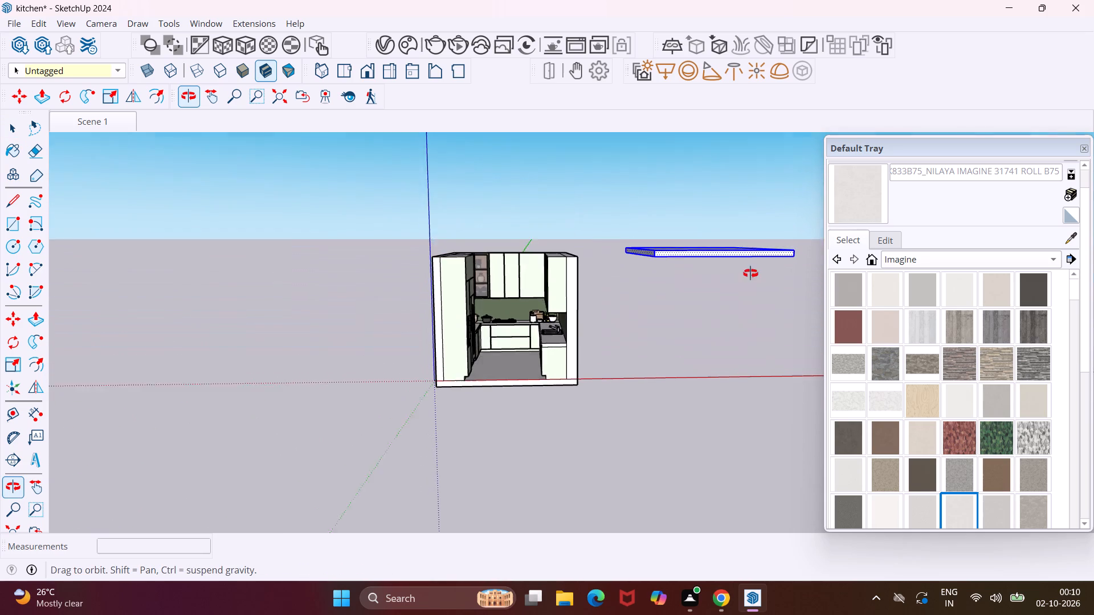
middle_click_drag(750, 273, 751, 273)
key("m")
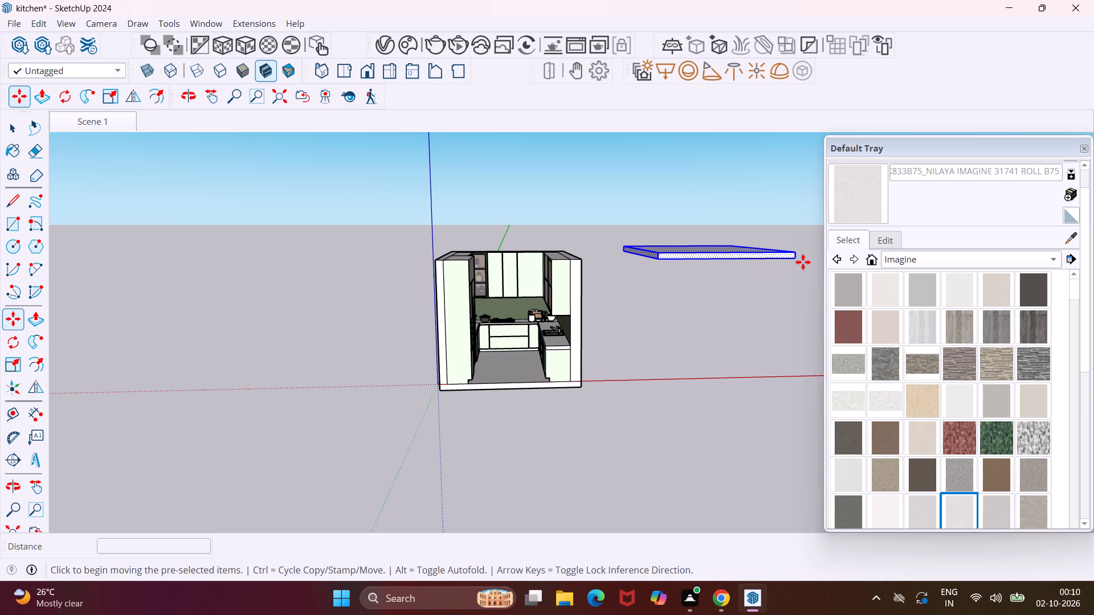
scroll(796, 261, "up", 2)
left_click(795, 259)
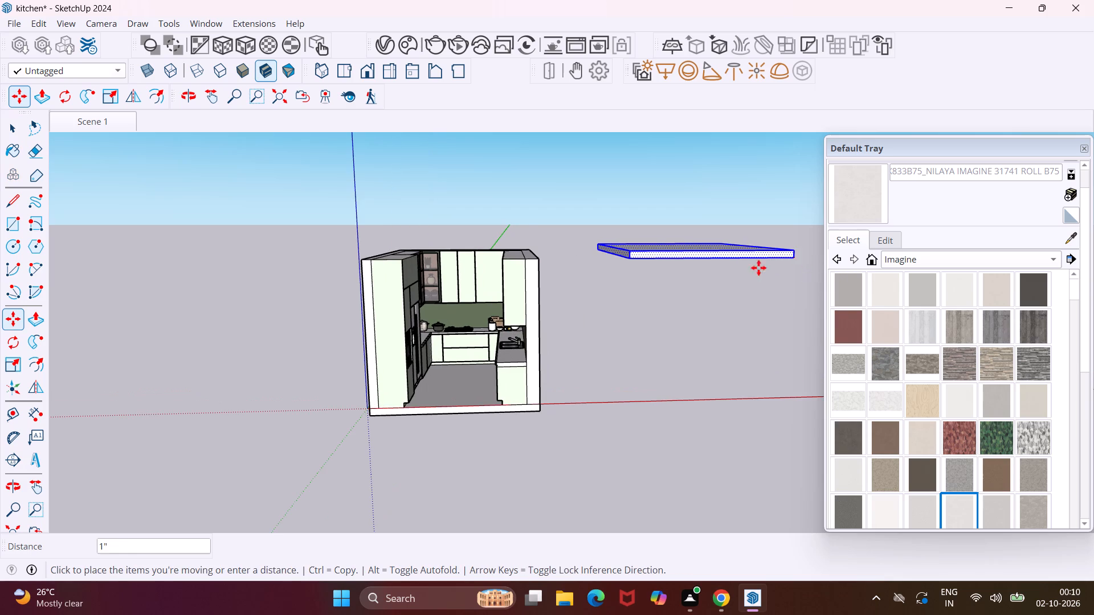
scroll(538, 260, "up", 4)
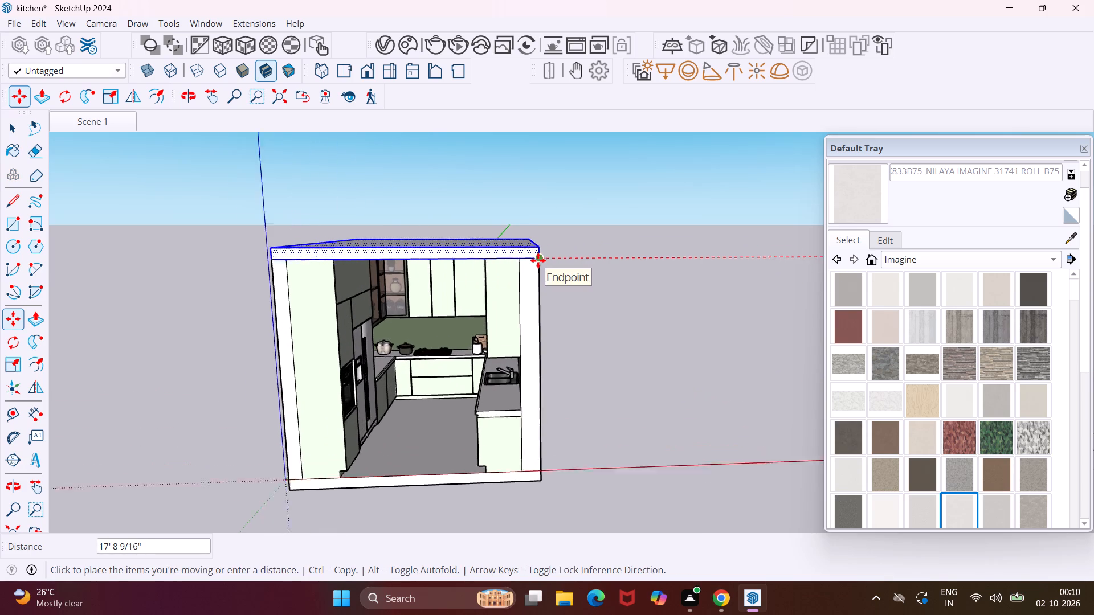
scroll(538, 260, "up", 1)
left_click(537, 260)
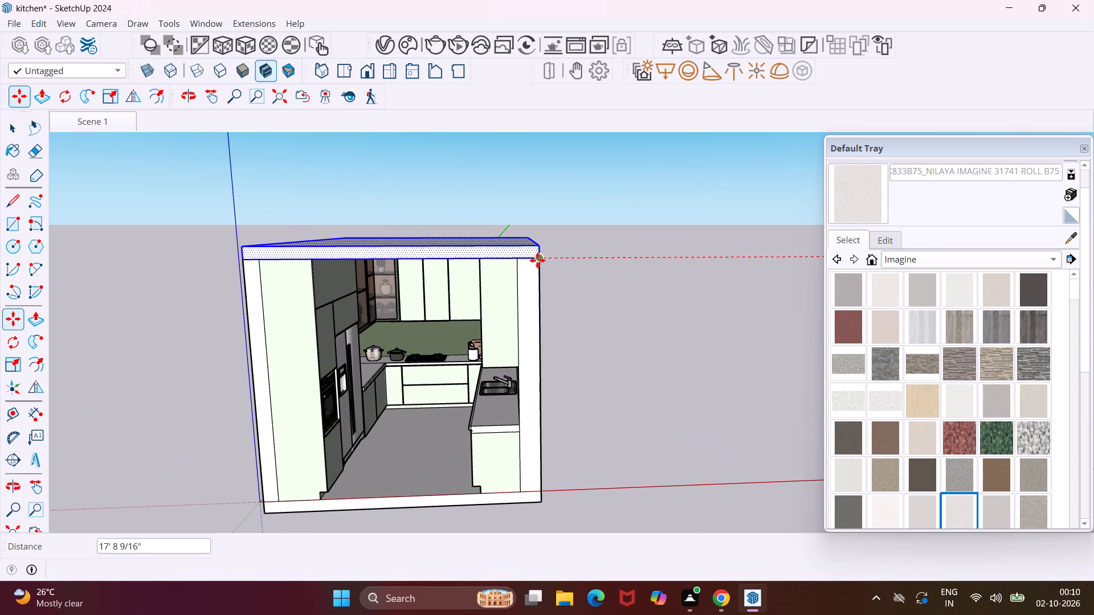
Examine how the placed ceiling slab and its recess sit on the kitchen walls, from inside and from the front.
middle_click_drag(538, 269, 571, 195)
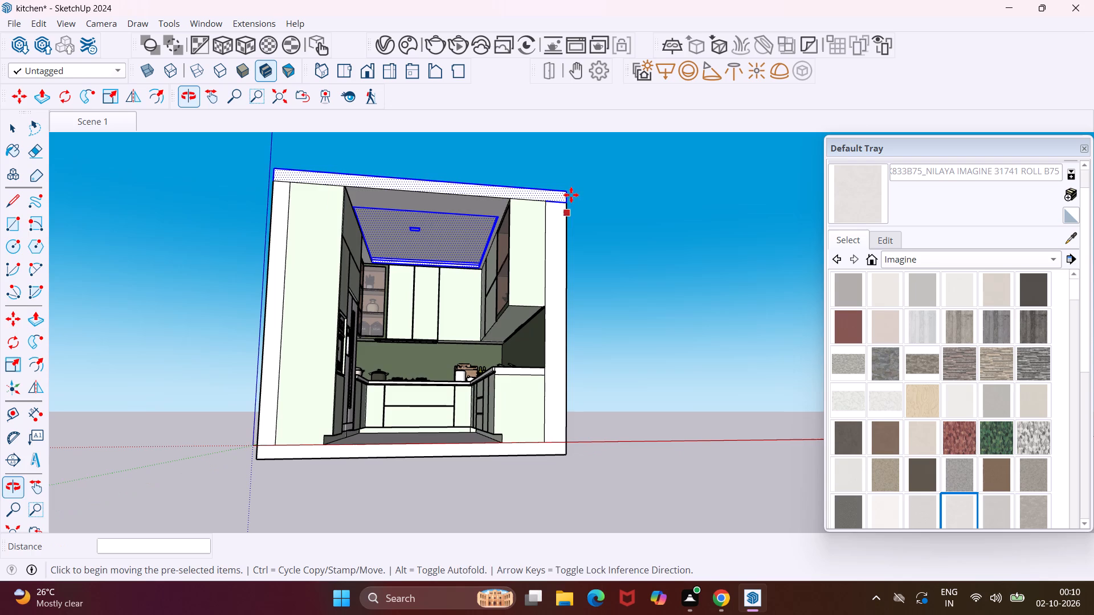
scroll(471, 233, "up", 4)
middle_click_drag(470, 233, 458, 233)
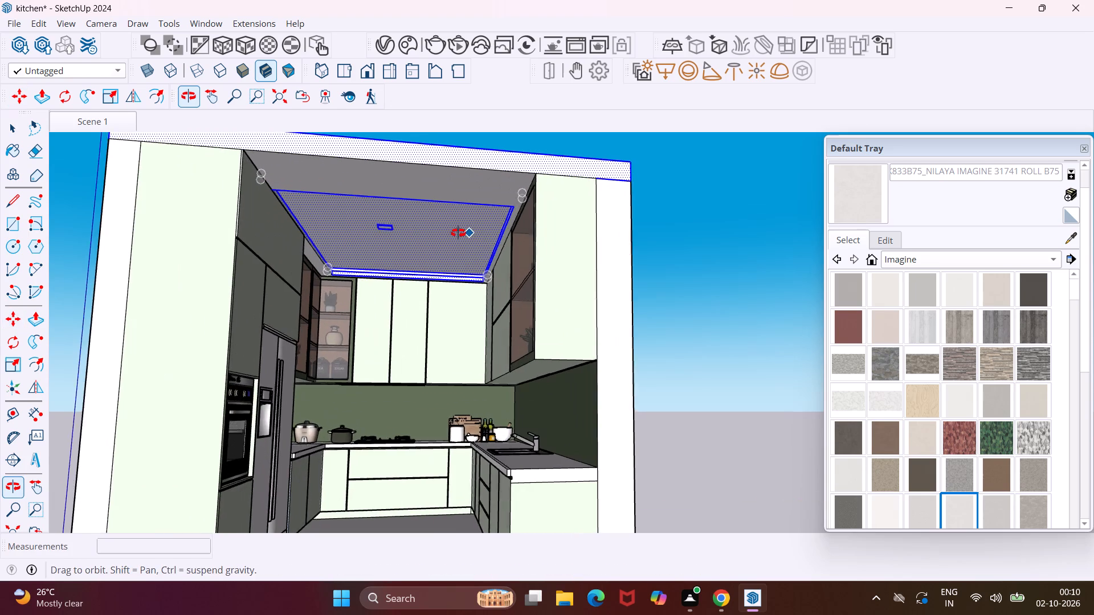
middle_click_drag(458, 233, 439, 233)
scroll(305, 229, "up", 8)
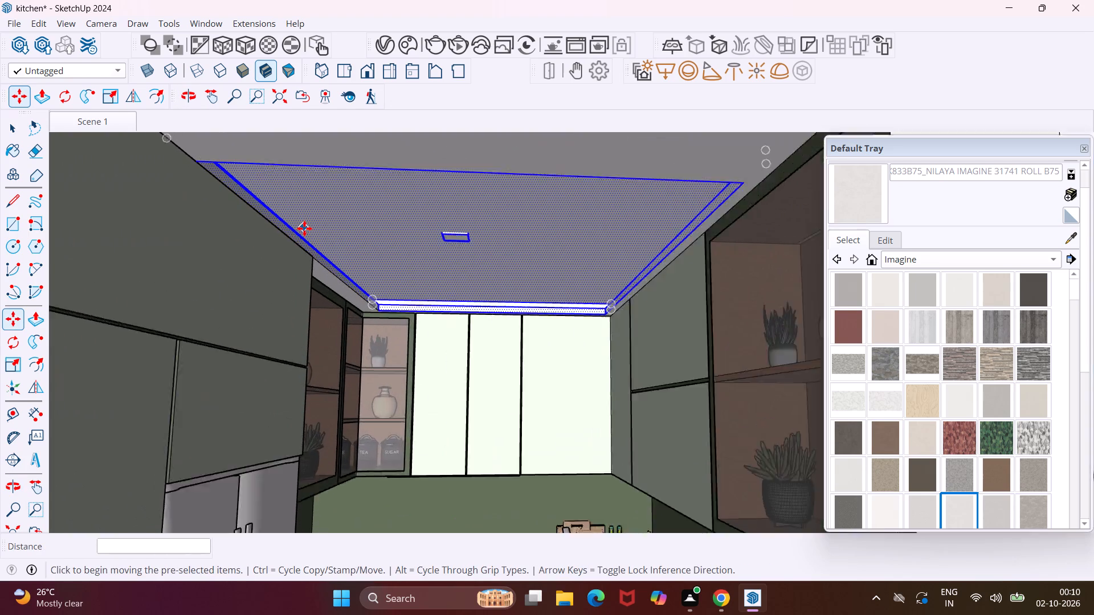
scroll(304, 228, "up", 3)
key("Escape")
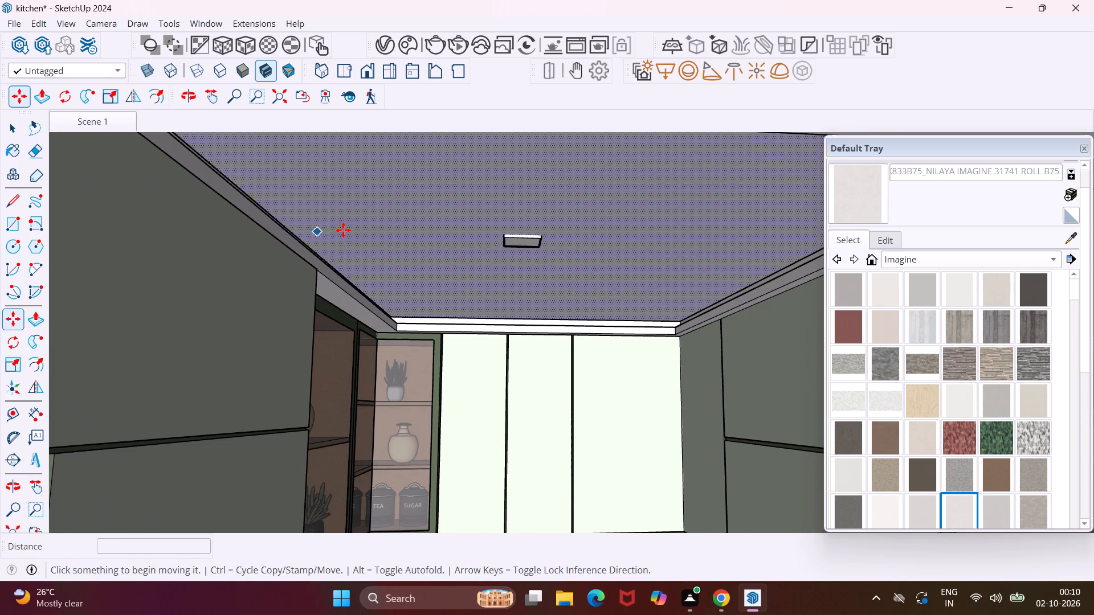
scroll(364, 246, "down", 4)
middle_click_drag(428, 210, 424, 232)
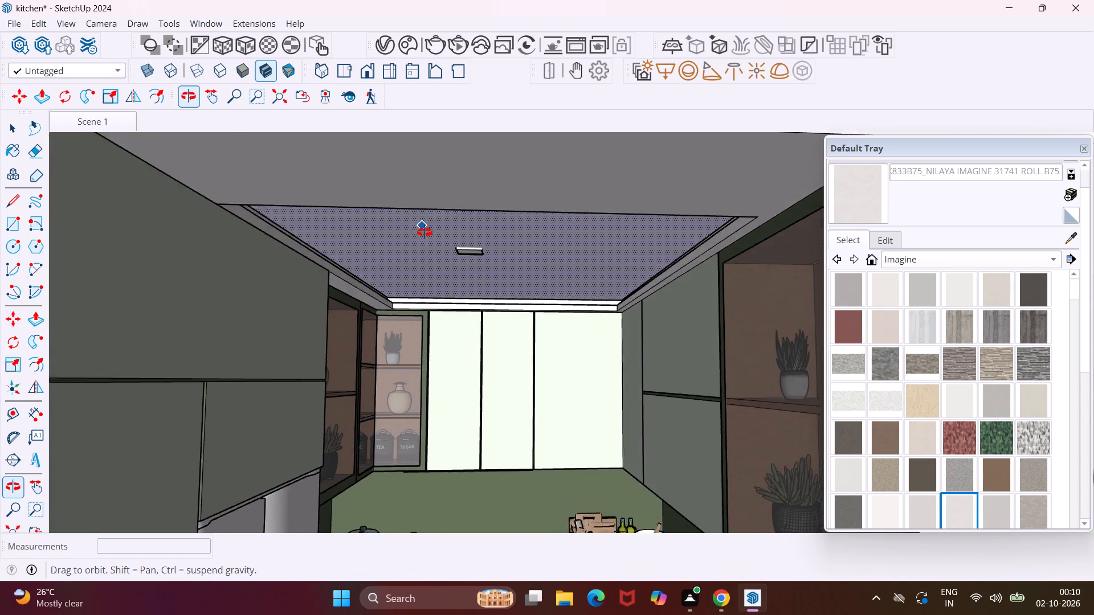
middle_click_drag(424, 232, 427, 257)
scroll(399, 245, "down", 9)
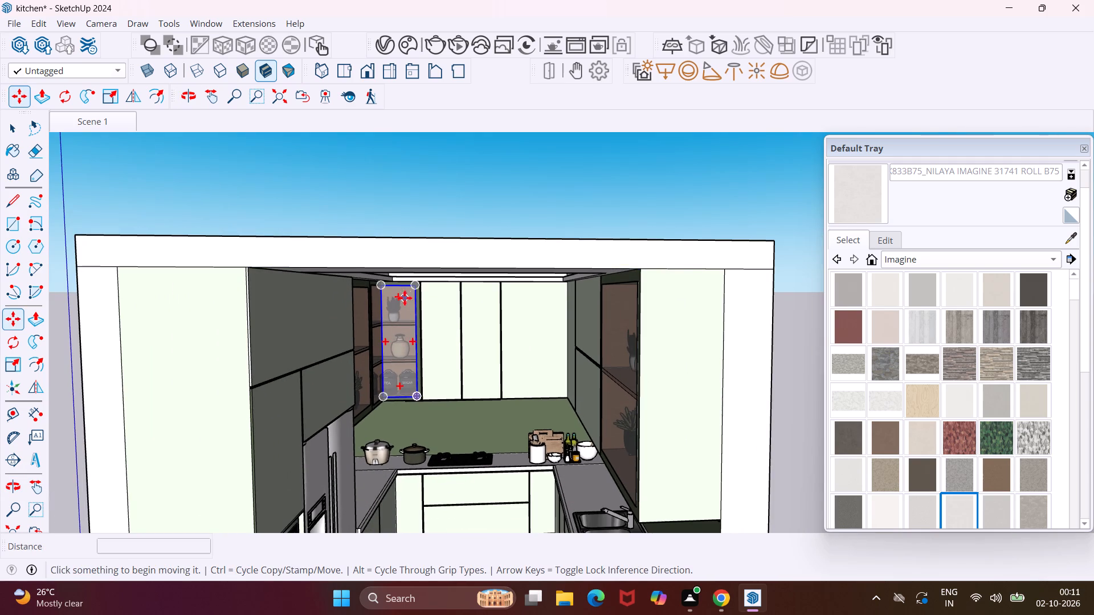
scroll(399, 311, "down", 8)
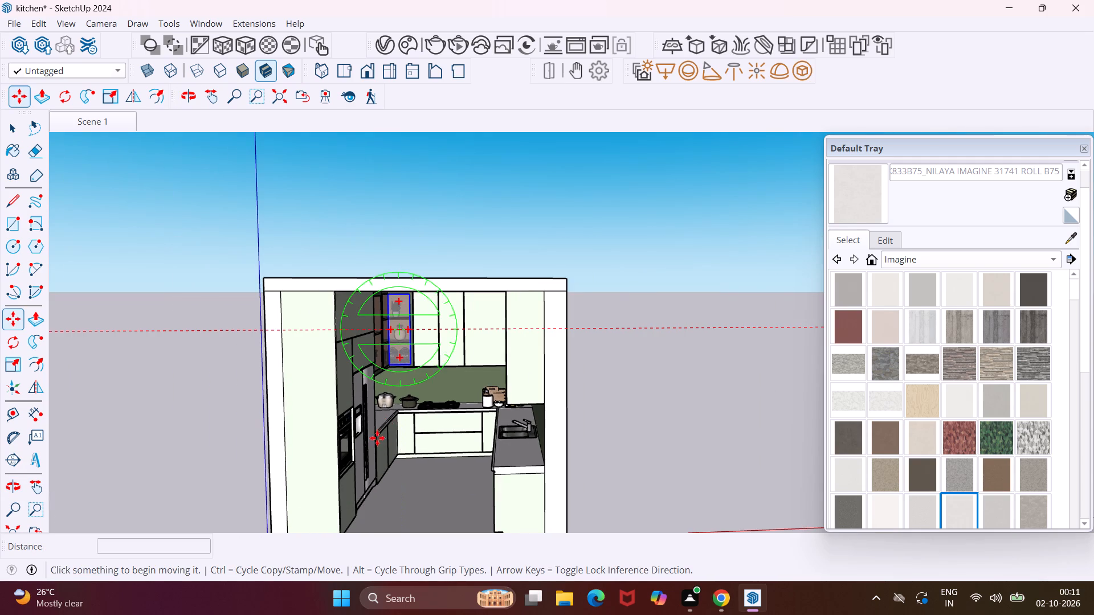
Run a V-Ray test render of the kitchen interior facing the back wall, and close the frame buffer after viewing it.
scroll(375, 432, "up", 9)
middle_click_drag(372, 424, 399, 387)
middle_click_drag(399, 387, 431, 342)
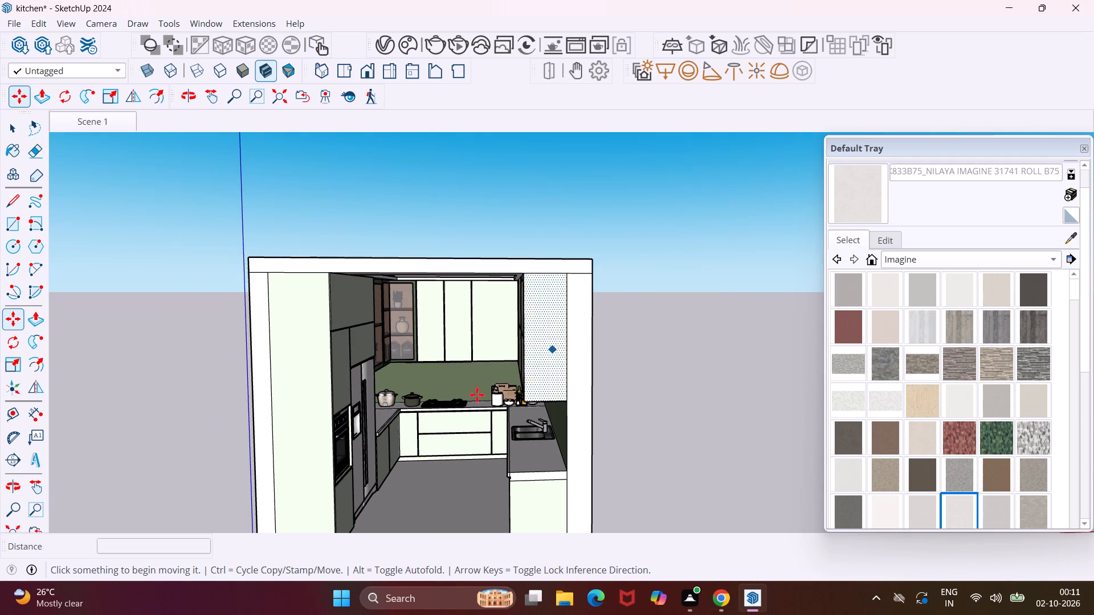
scroll(414, 428, "up", 6)
middle_click_drag(411, 423, 417, 401)
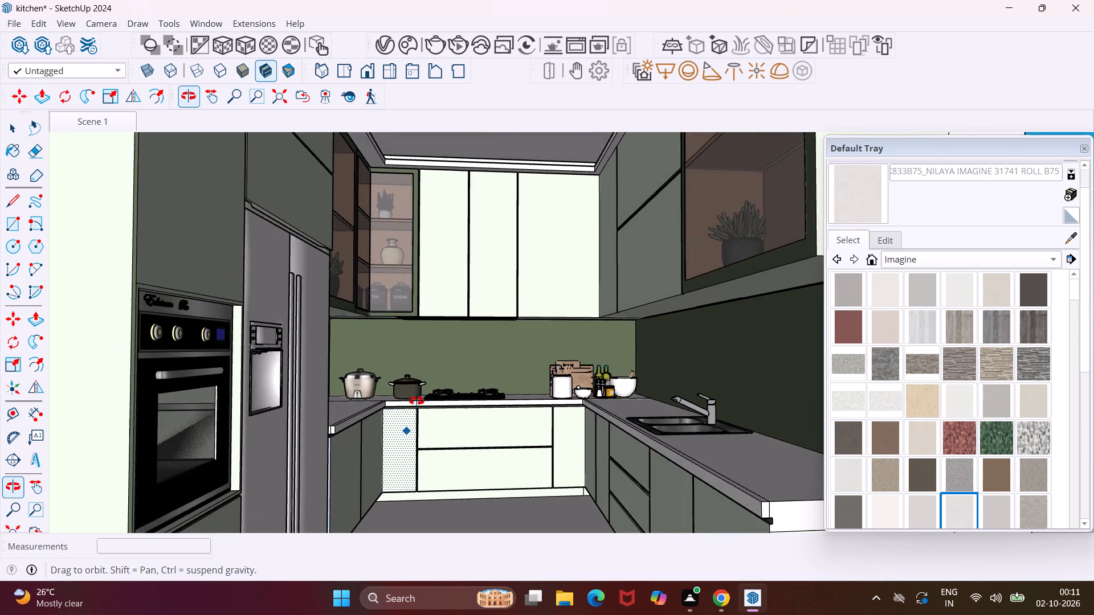
middle_click_drag(417, 401, 423, 409)
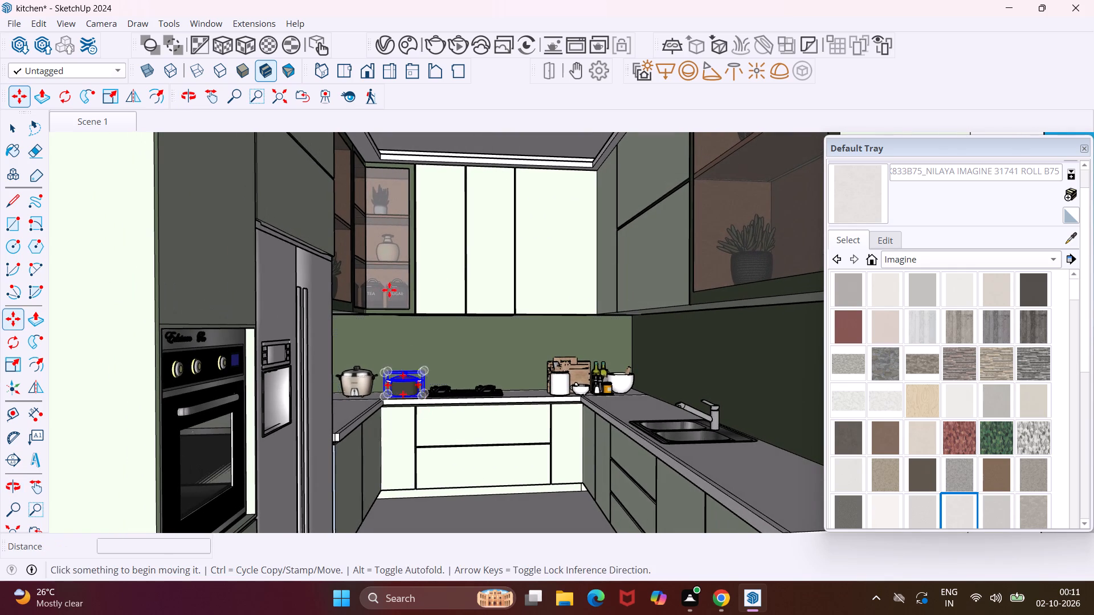
left_click(436, 46)
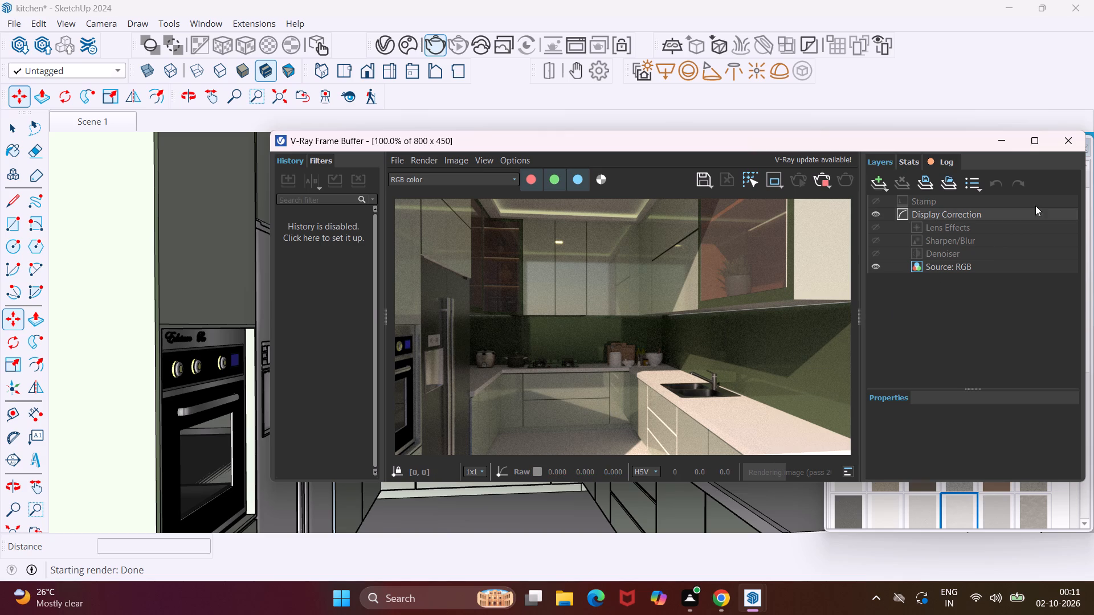
left_click(1072, 147)
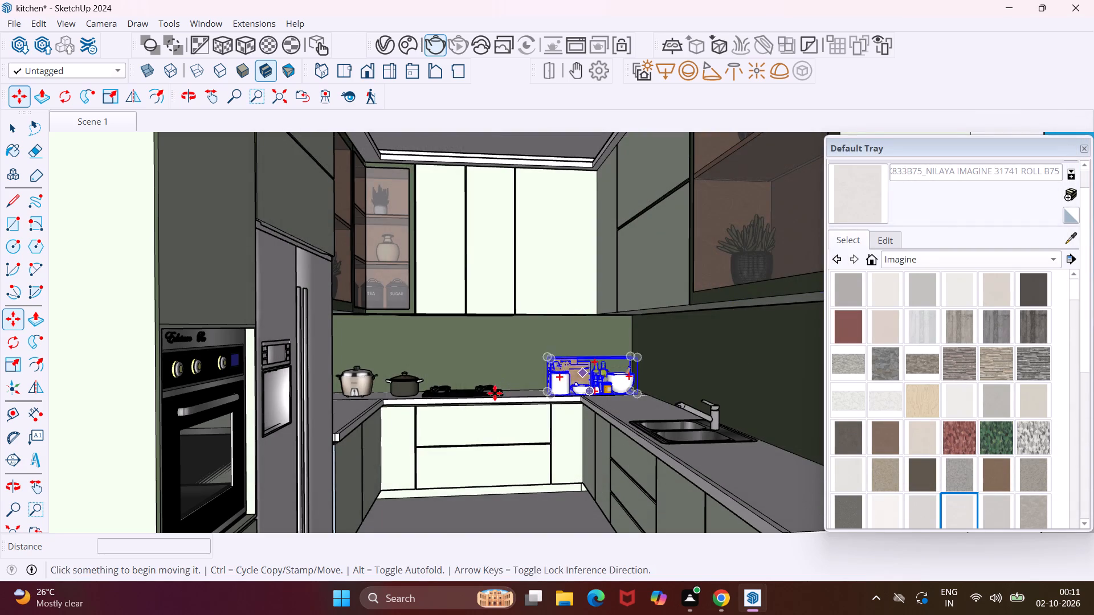
Download Tiles Simple 02 100cm from the Tiles category of Cosmos's V-Ray Material Library and import it into the scene.
scroll(483, 395, "down", 8)
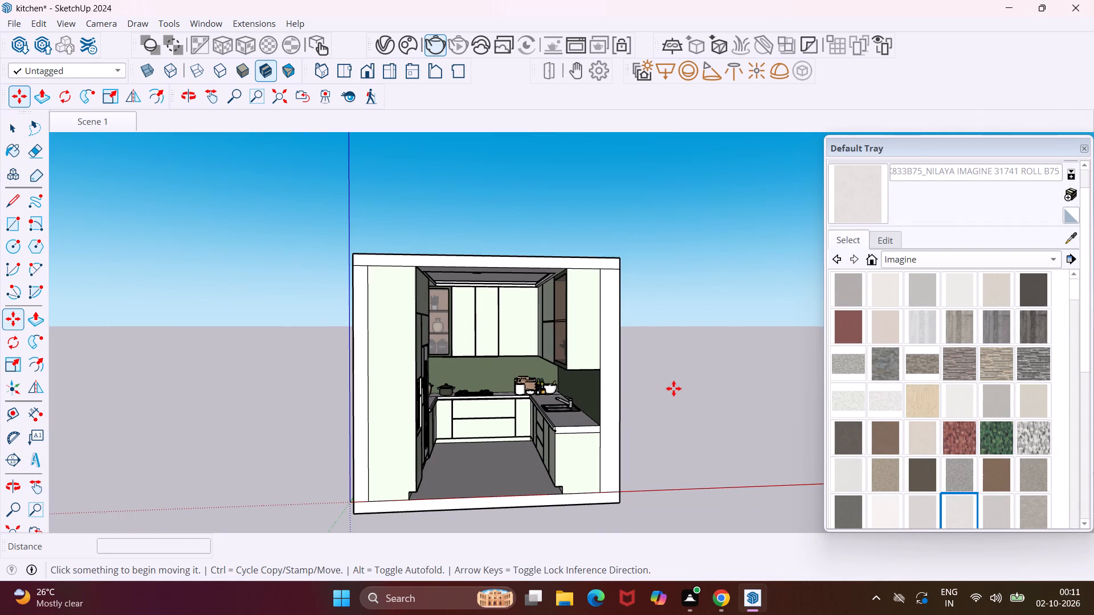
key("Escape")
key("space")
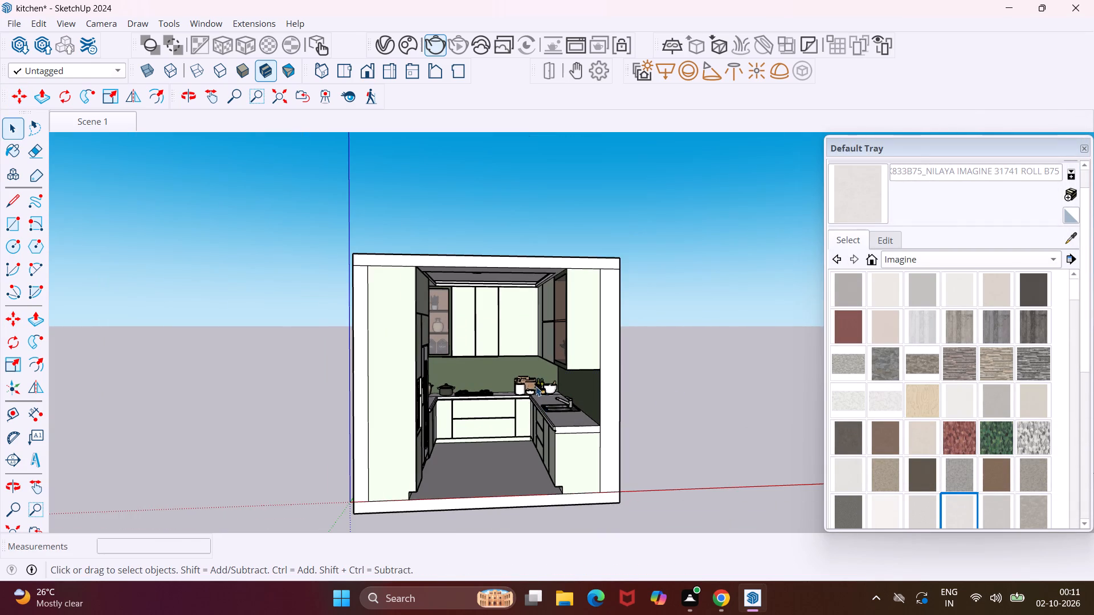
middle_click_drag(536, 386, 492, 409)
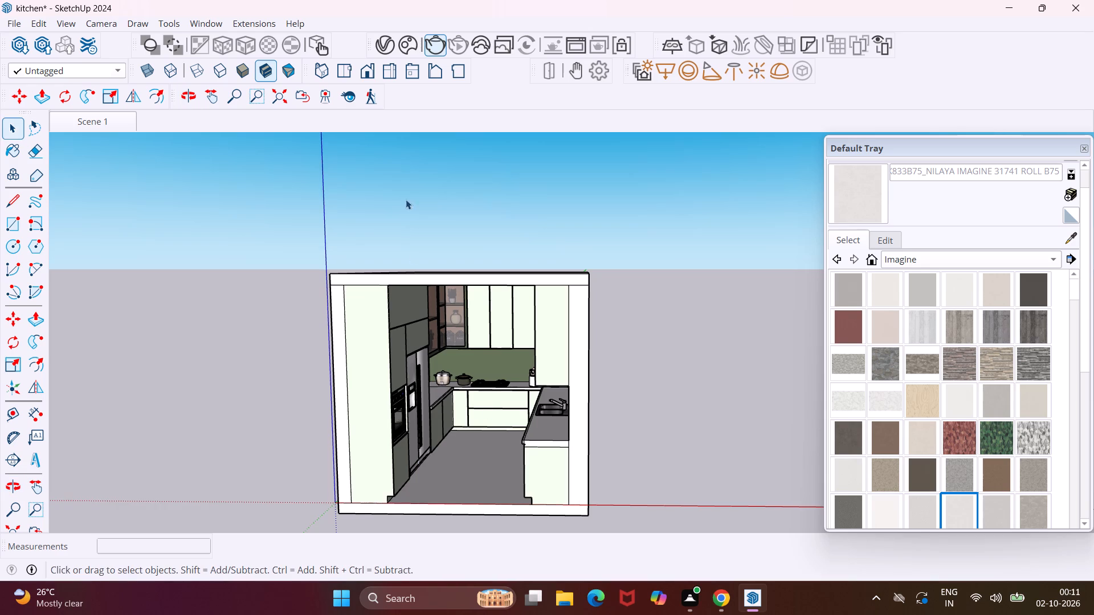
left_click(383, 55)
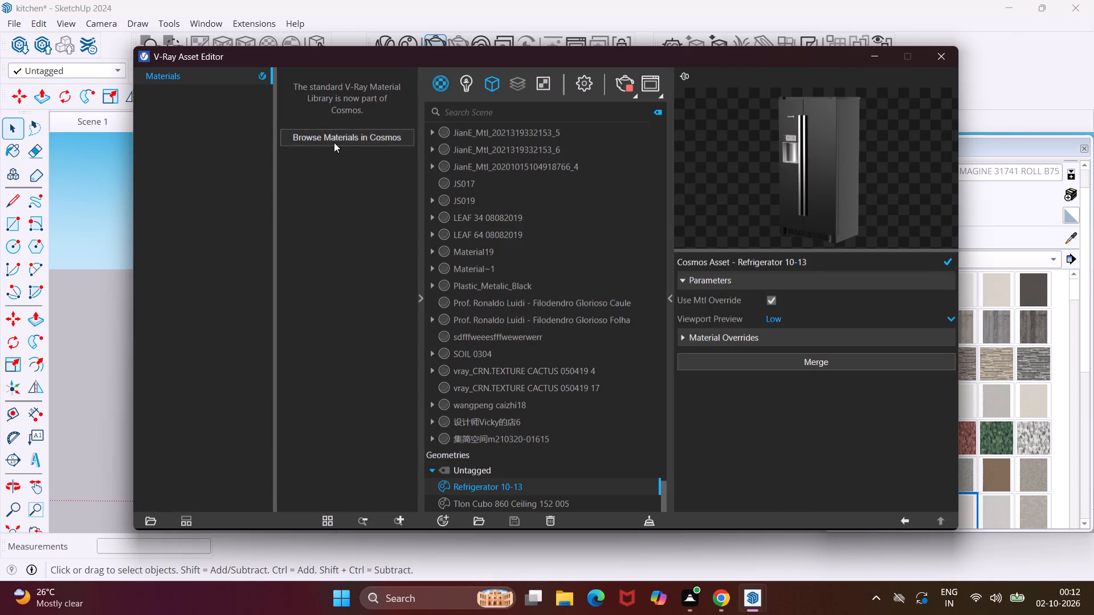
left_click(333, 142)
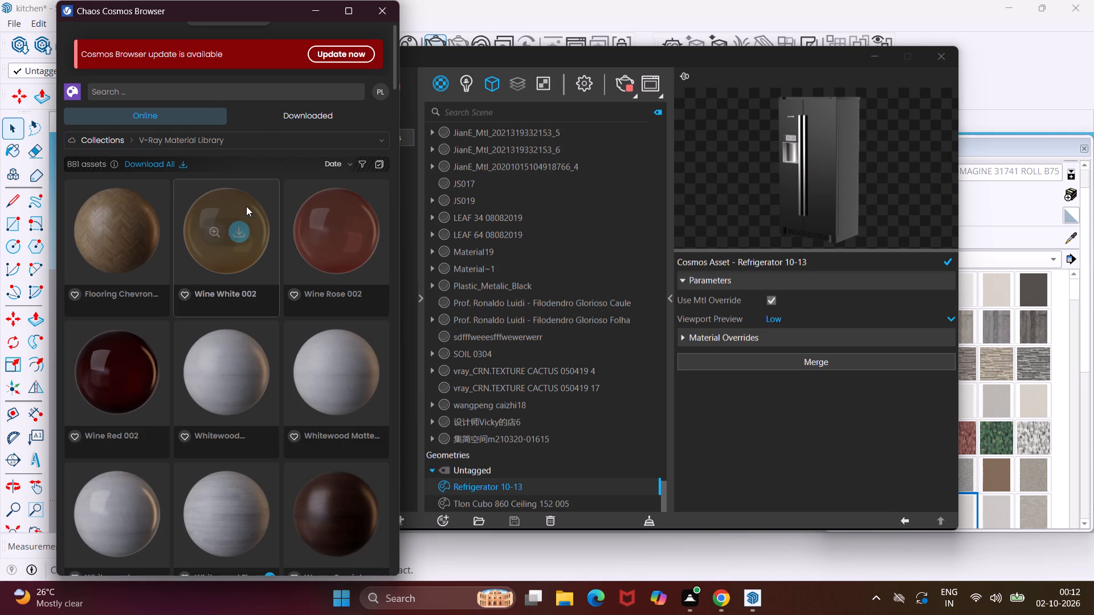
left_click(273, 139)
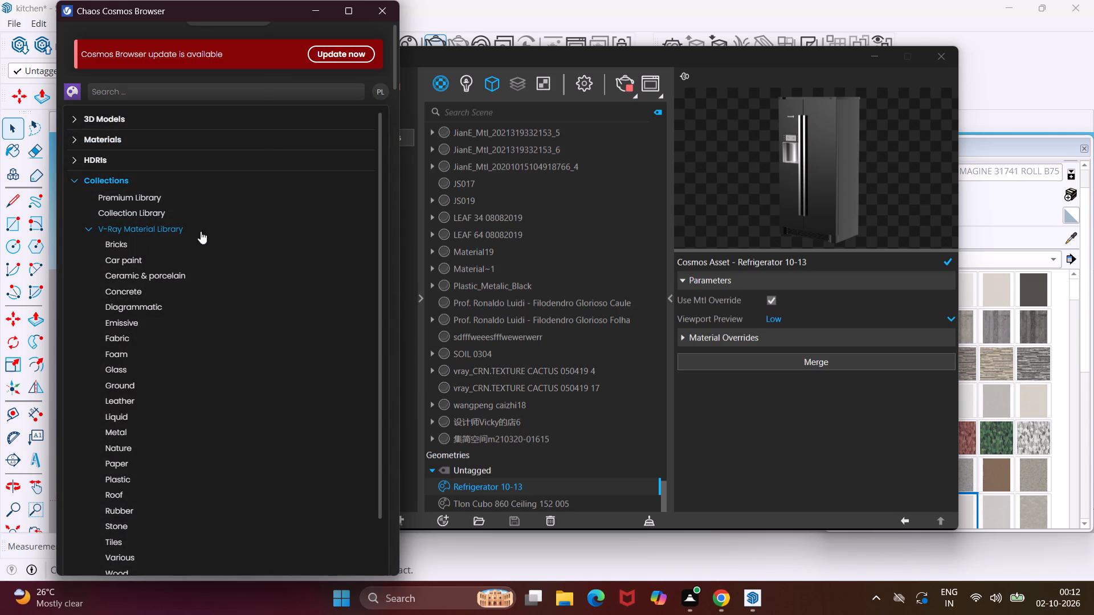
left_click(137, 541)
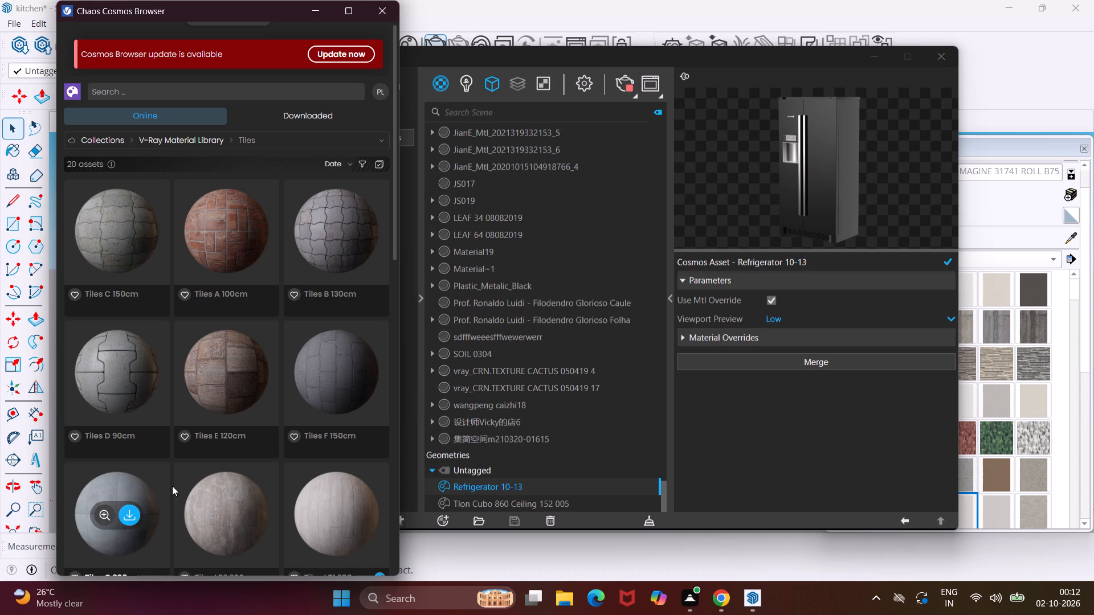
scroll(172, 486, "down", 9)
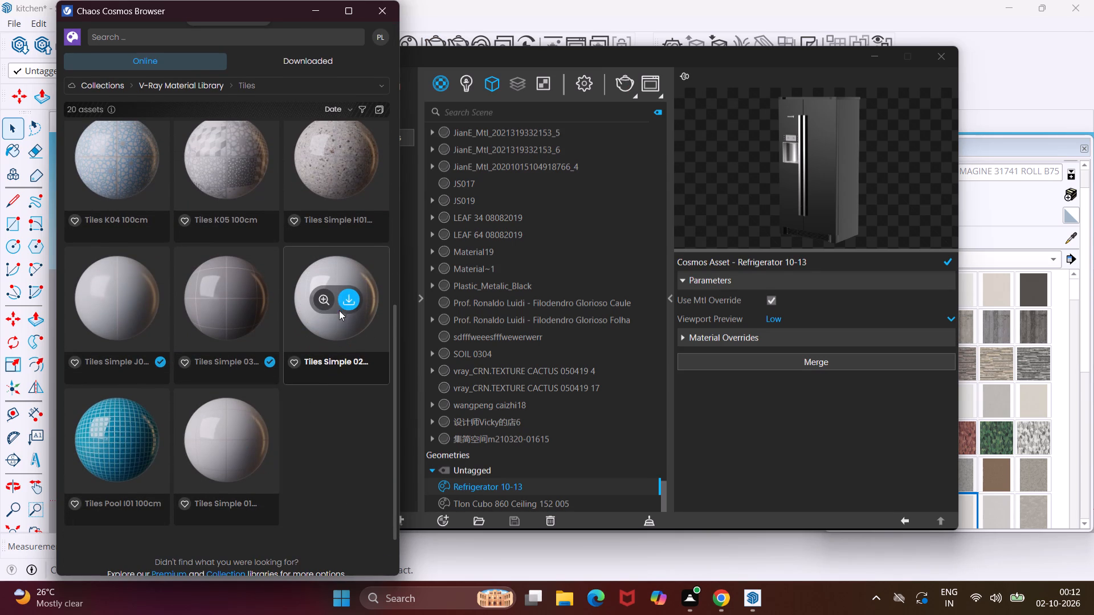
left_click(345, 298)
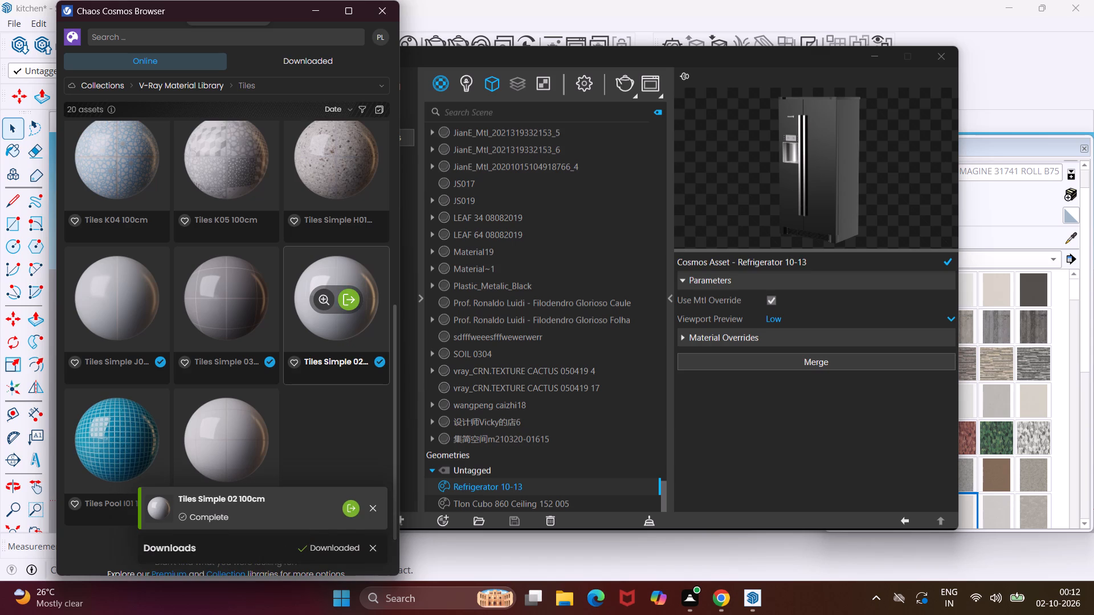
left_click(356, 307)
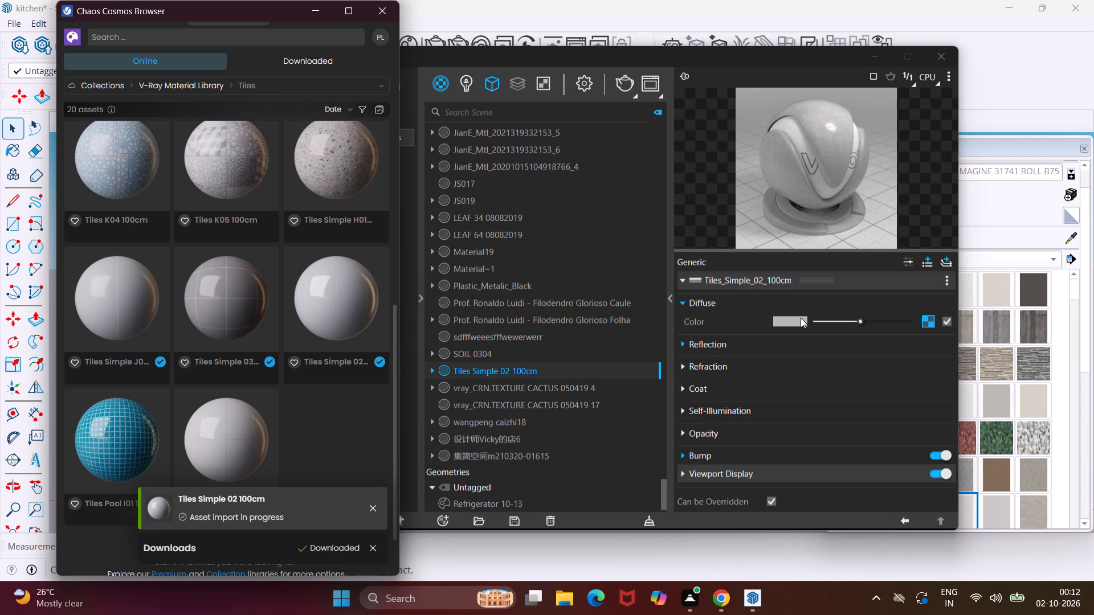
Enable the Tiles Simple 02 100cm material's Reflection IOR at 1 and set its Reflection Glossiness to 0.54.
left_click(682, 343)
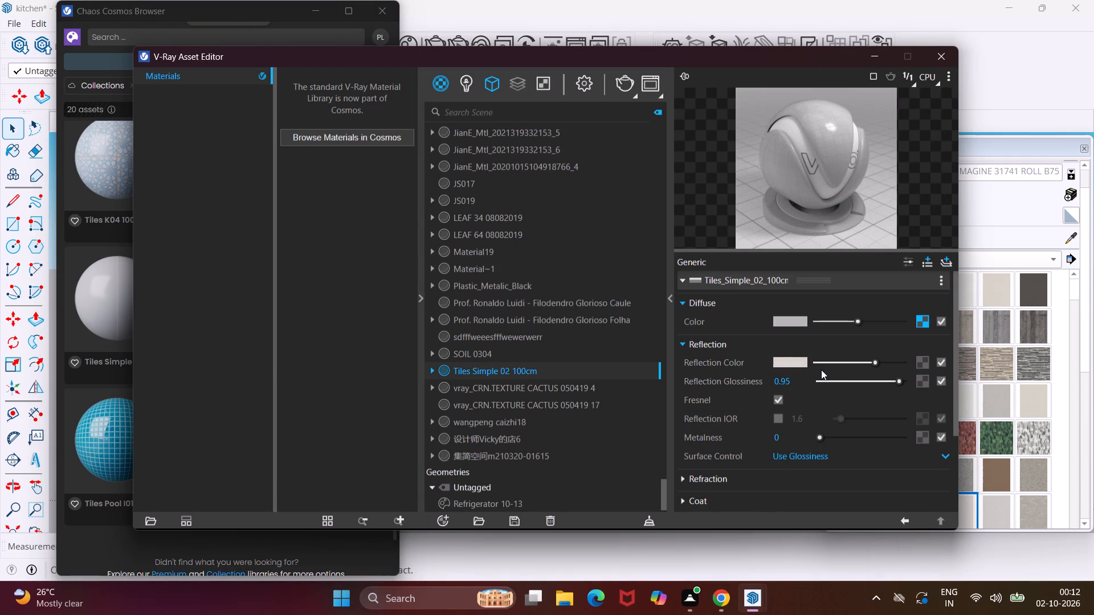
left_click(775, 422)
left_click(811, 417)
key("BackSpace")
key("BackSpace")
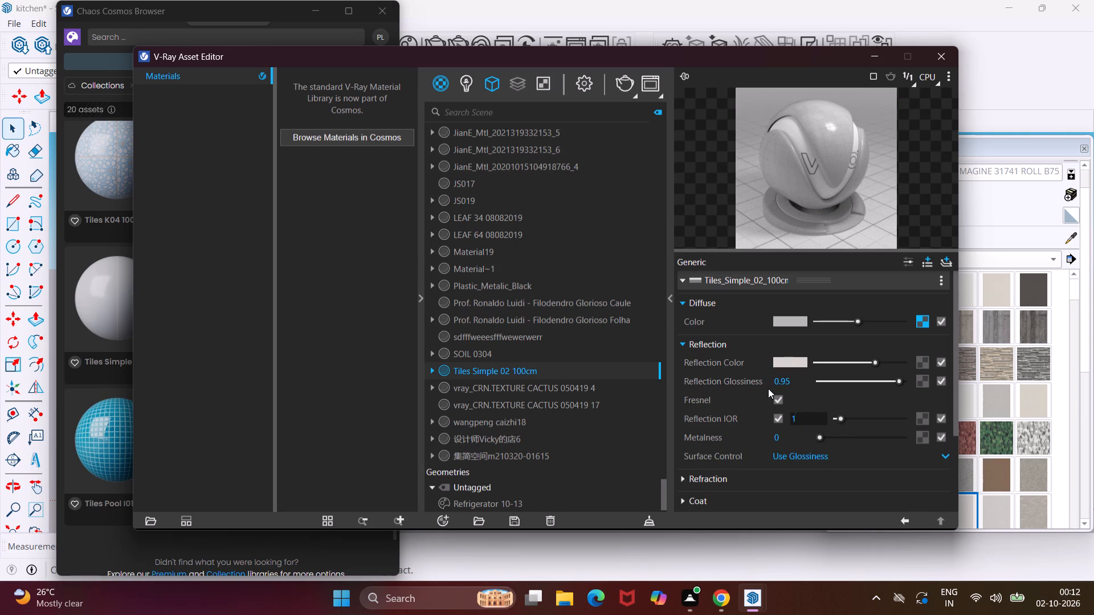
scroll(768, 388, "down", 2)
scroll(768, 388, "up", 3)
double_click(611, 369)
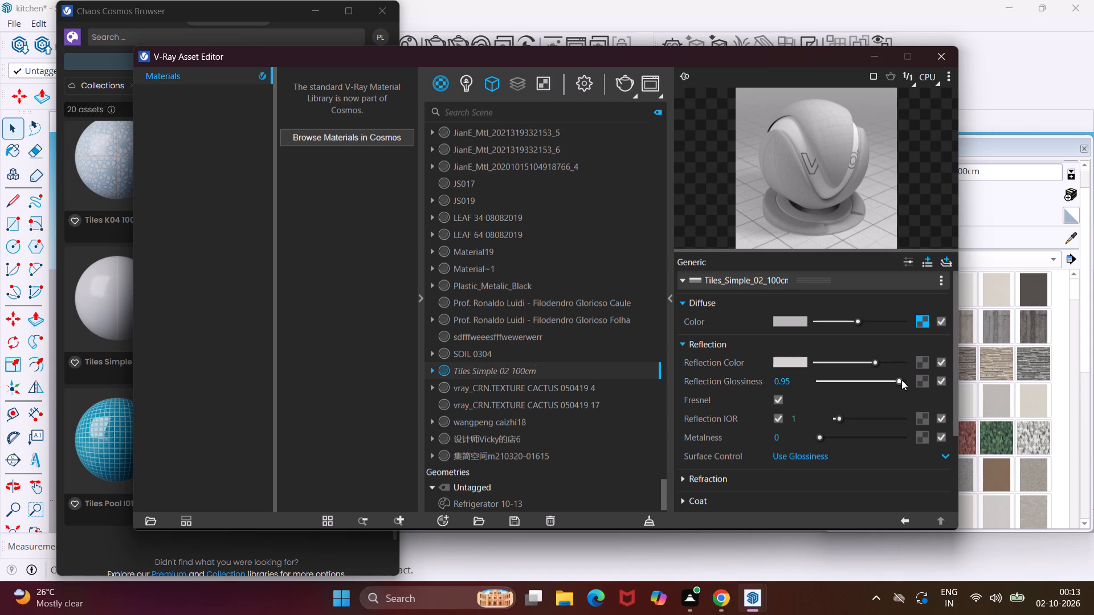
left_click_drag(901, 380, 865, 389)
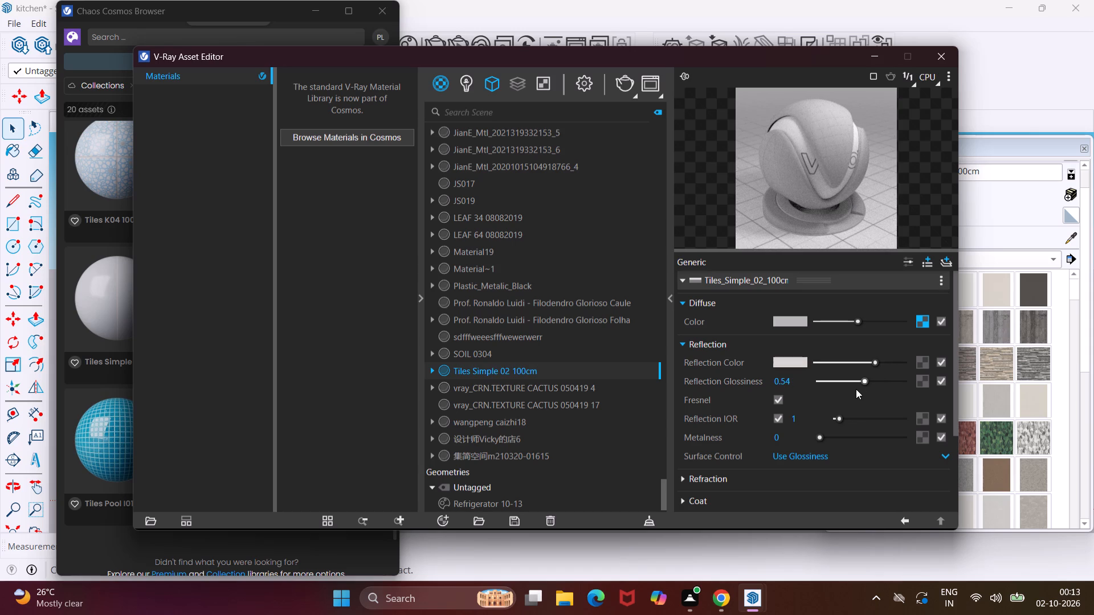
left_click(946, 55)
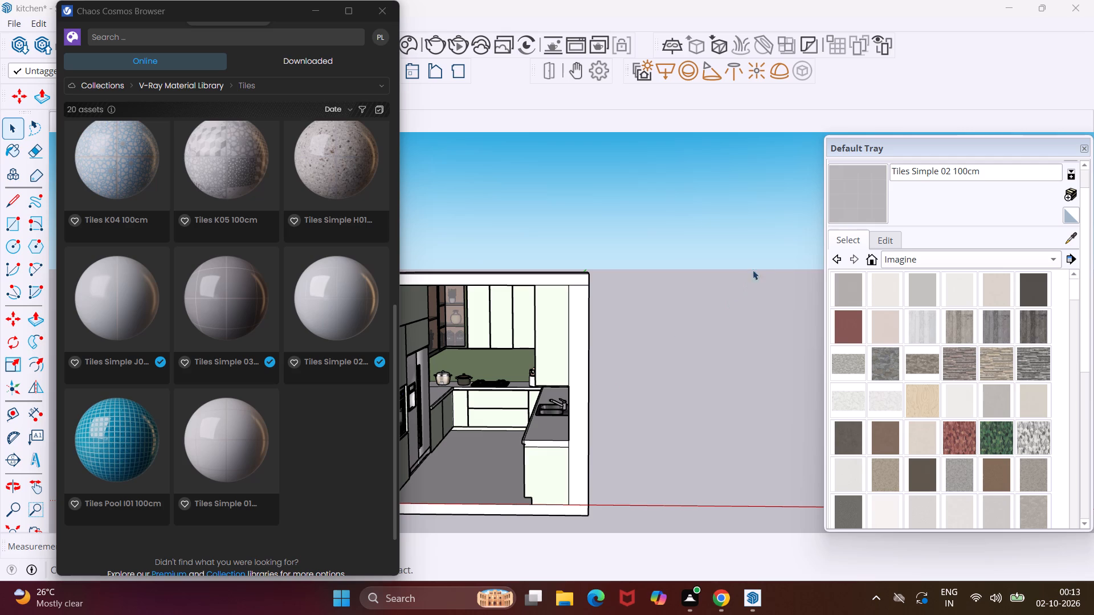
Paint the sink-side and hob-side countertop surfaces and their front edges with Tiles Simple 02 100cm.
left_click(856, 196)
scroll(533, 428, "up", 2)
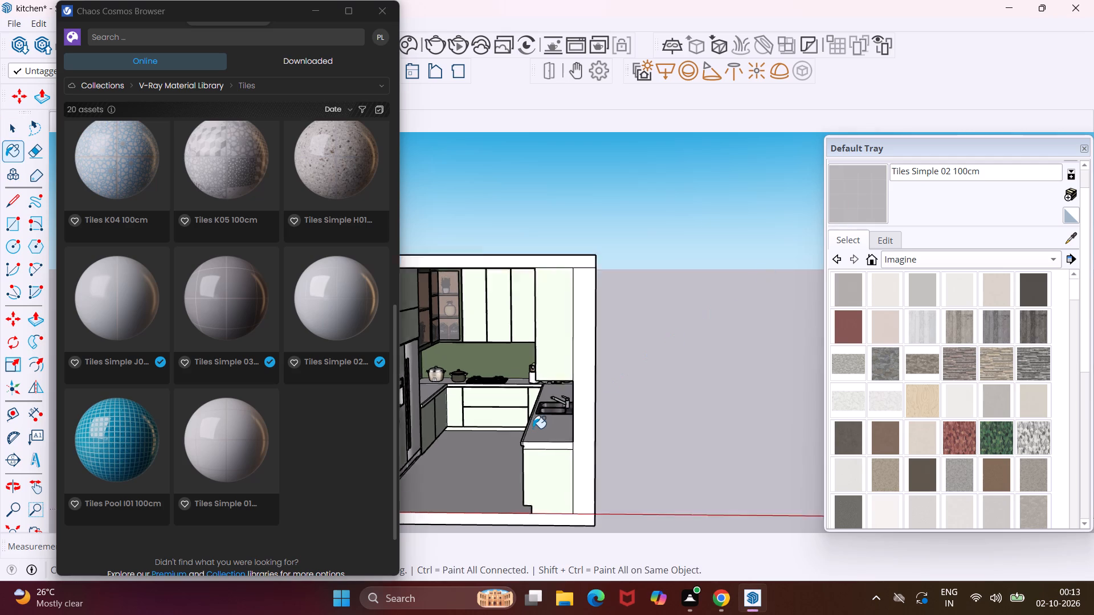
scroll(533, 428, "up", 7)
middle_click_drag(534, 436, 581, 426)
scroll(541, 434, "up", 1)
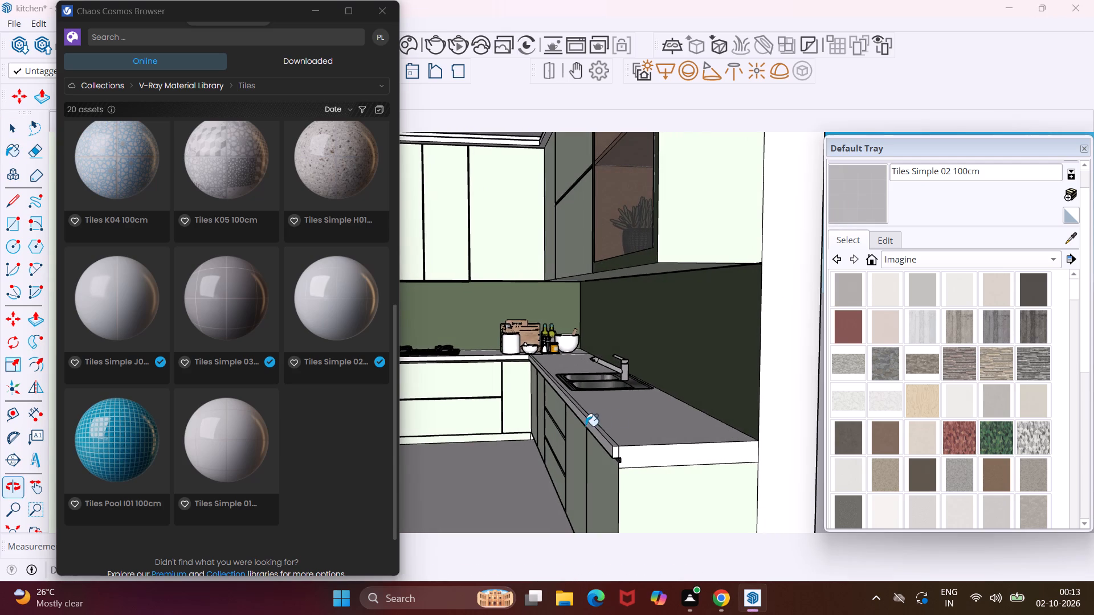
left_click(624, 425)
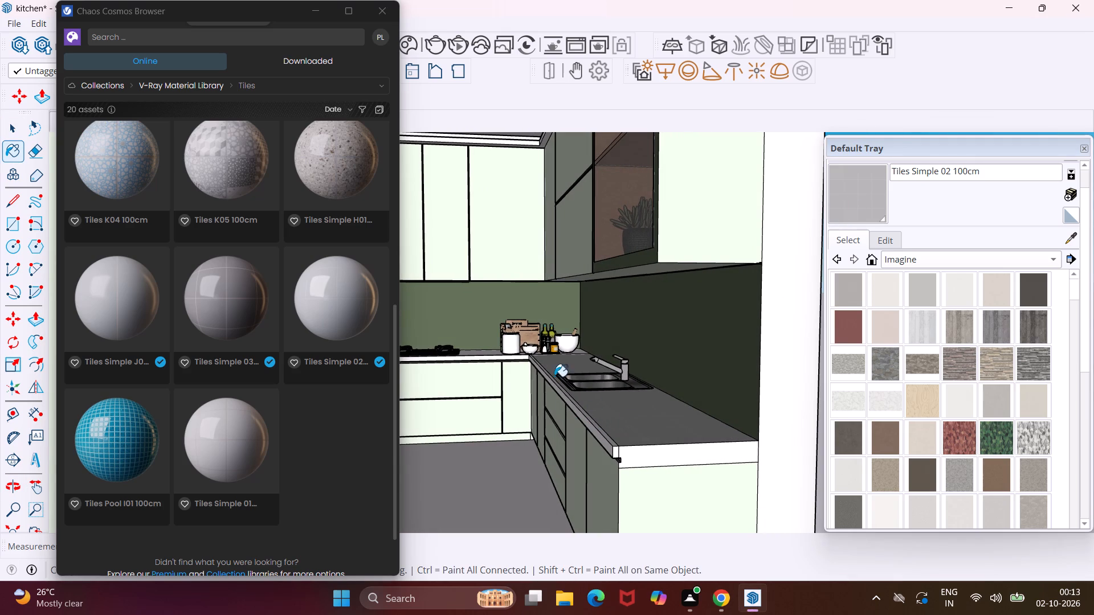
scroll(463, 354, "up", 6)
left_click(473, 352)
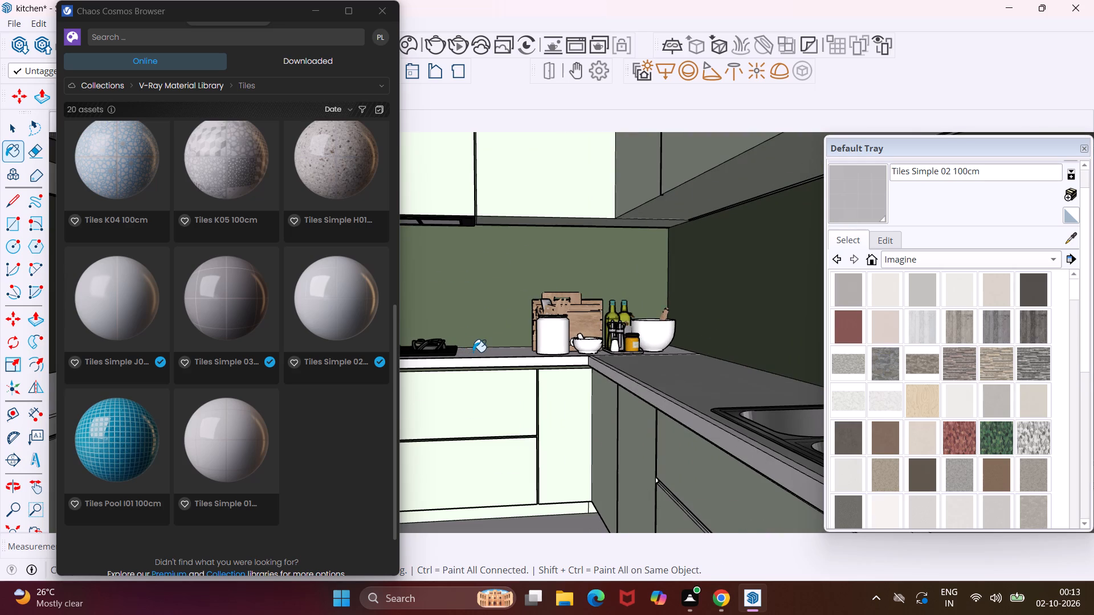
left_click(565, 363)
left_click(598, 368)
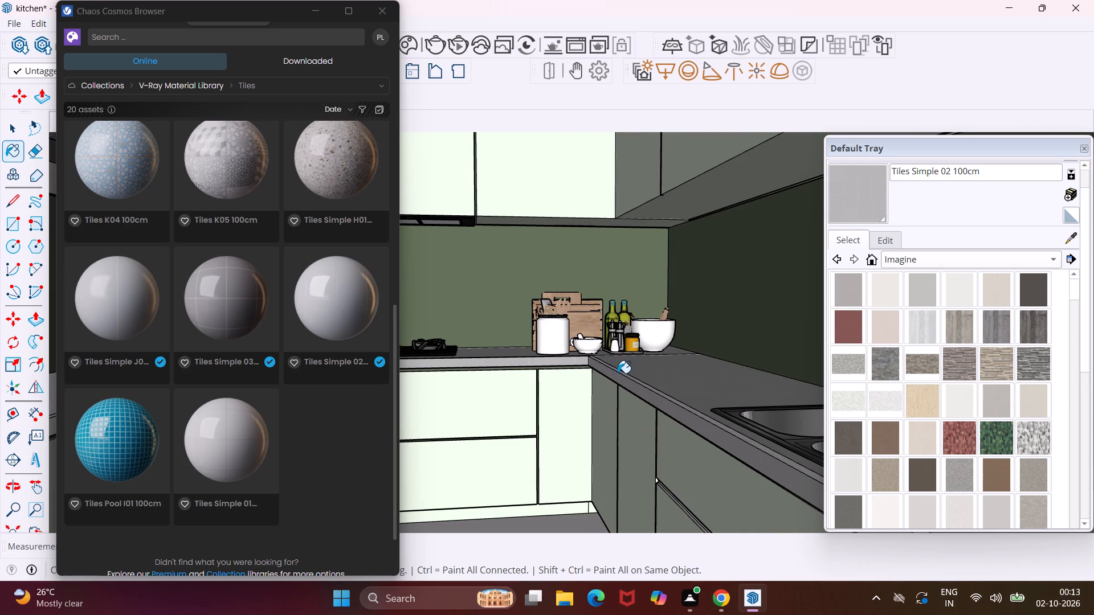
Paint the narrow top strips along the countertop's front edges at the corner beside the mortar bowl with Tiles Simple 02 100cm.
middle_click_drag(625, 372, 584, 444)
scroll(613, 407, "up", 2)
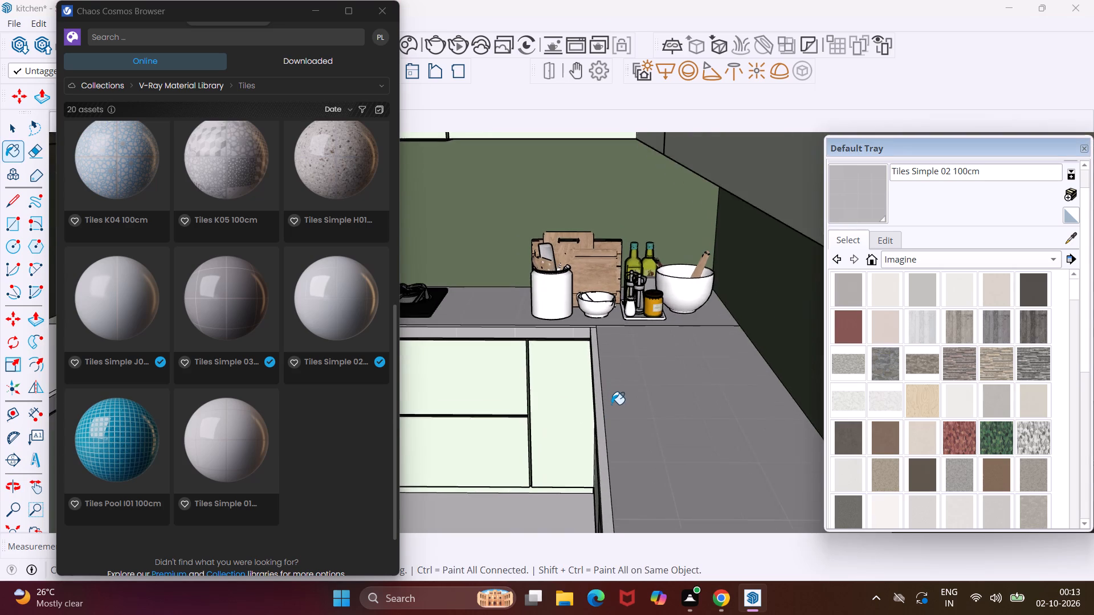
scroll(611, 404, "up", 3)
left_click(597, 390)
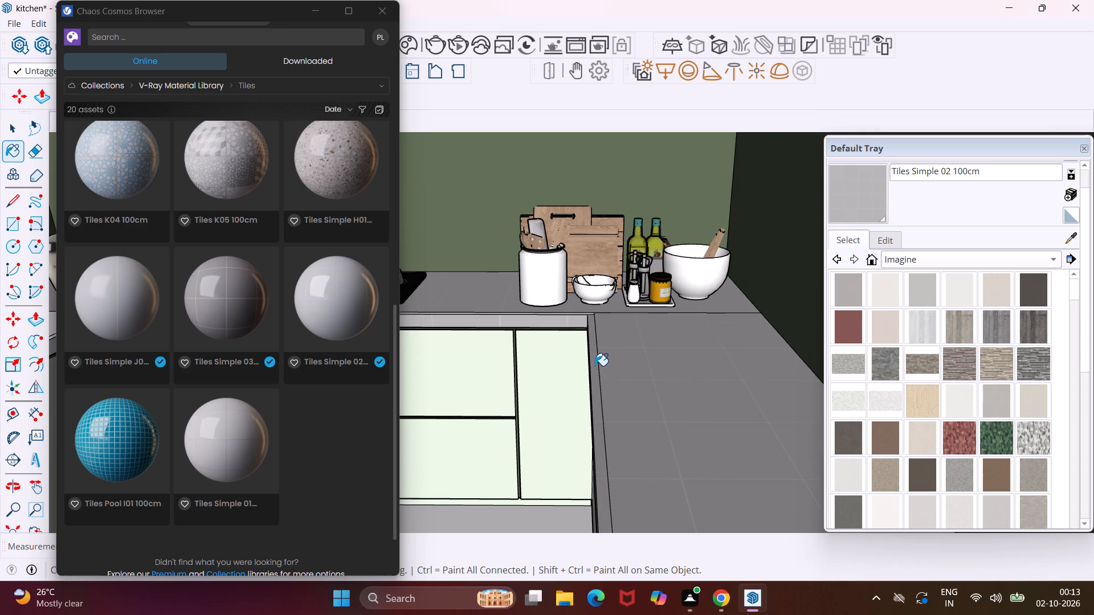
scroll(590, 317, "up", 4)
scroll(524, 346, "up", 4)
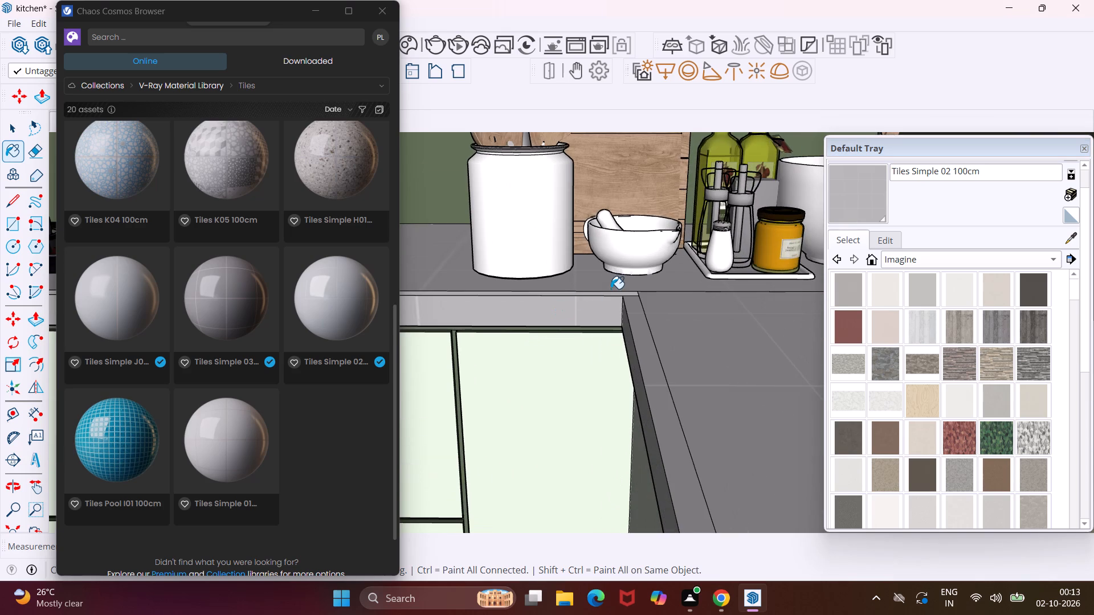
middle_click_drag(611, 288, 656, 345)
scroll(631, 309, "up", 3)
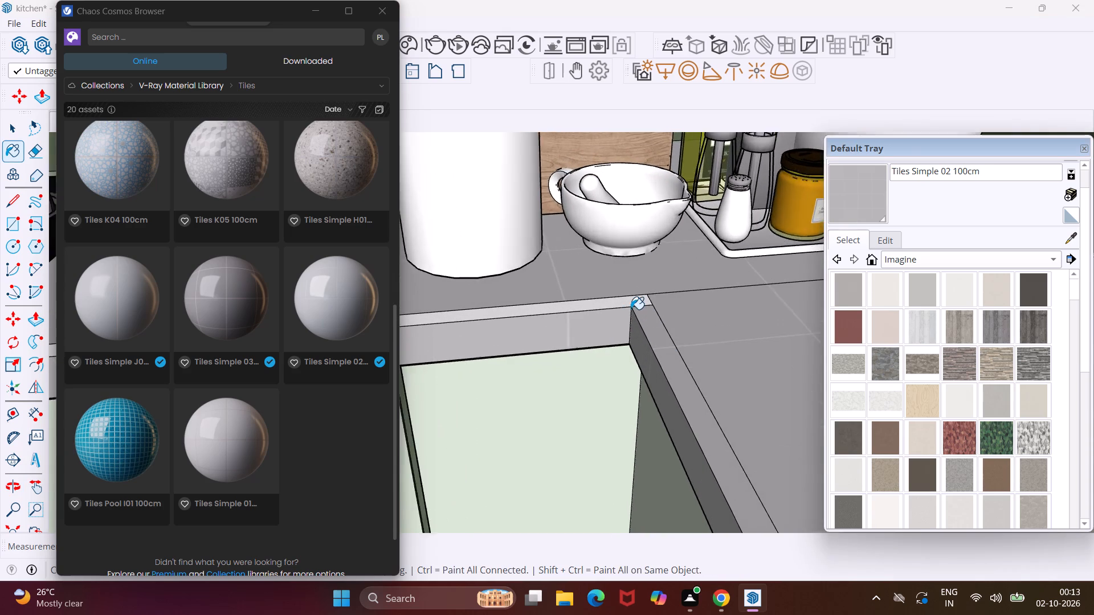
scroll(631, 309, "up", 2)
left_click(630, 302)
Paint the countertop beside the rice cooker on the fridge side, including its top strip and front edge, with Tiles Simple 02 100cm.
scroll(630, 302, "down", 9)
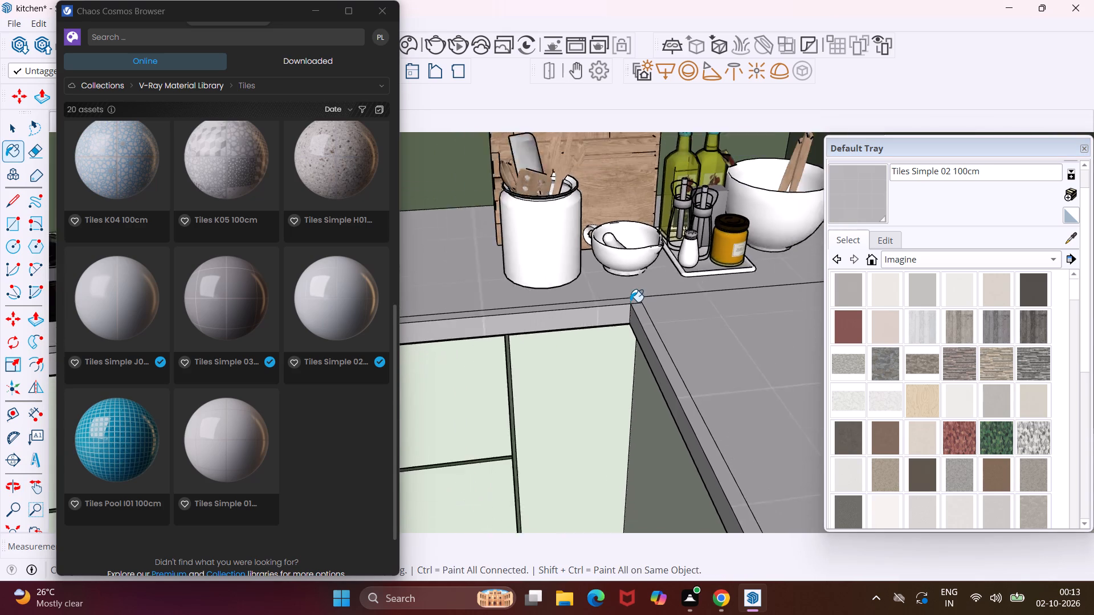
scroll(630, 302, "down", 17)
scroll(630, 302, "down", 5)
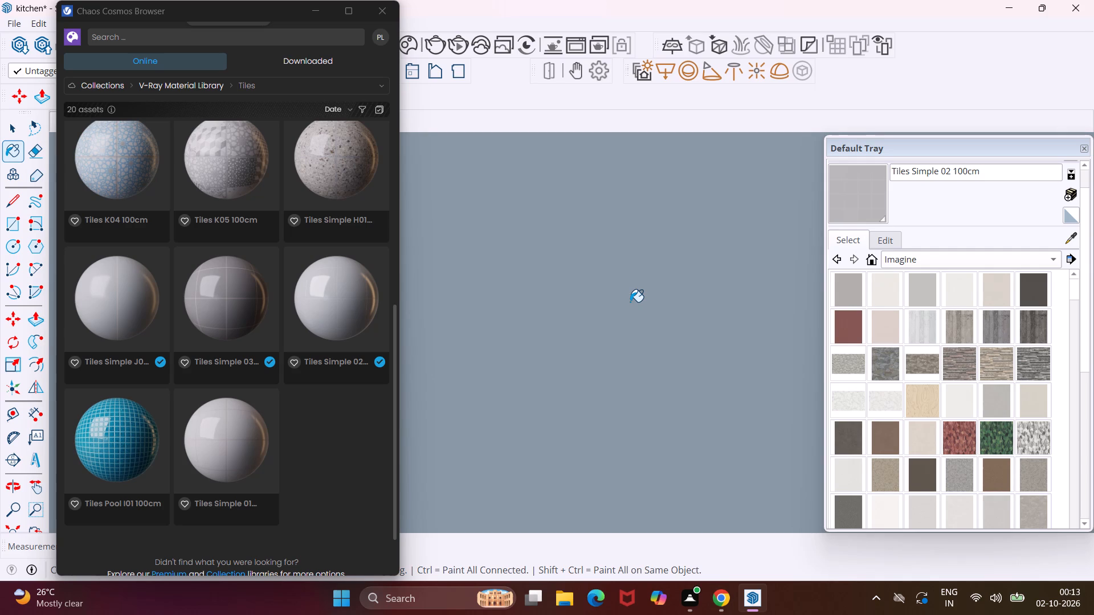
scroll(630, 302, "down", 20)
scroll(630, 302, "down", 17)
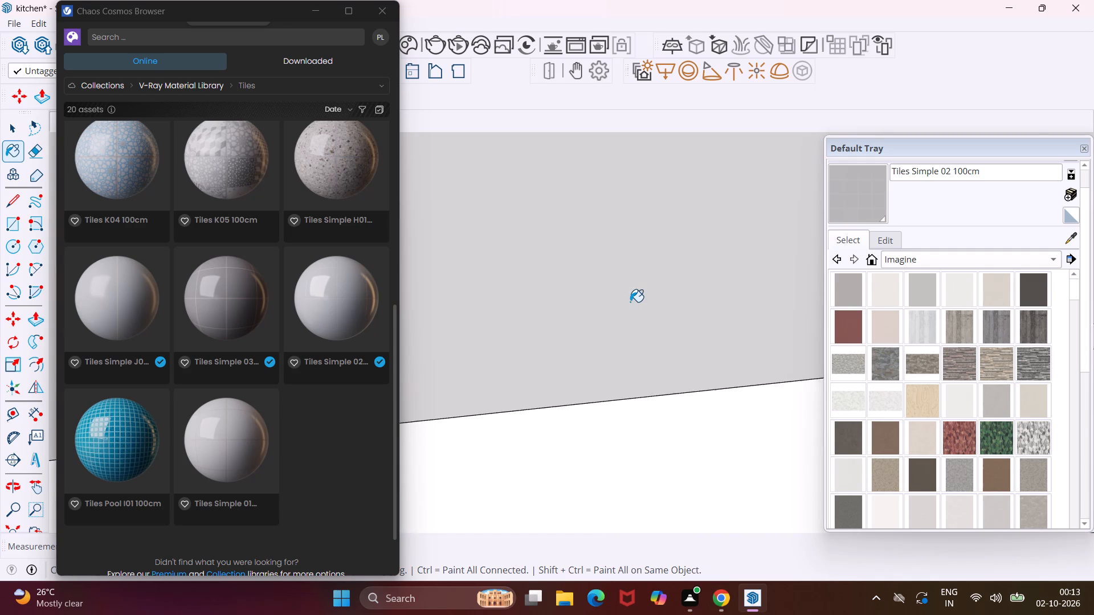
scroll(630, 302, "down", 19)
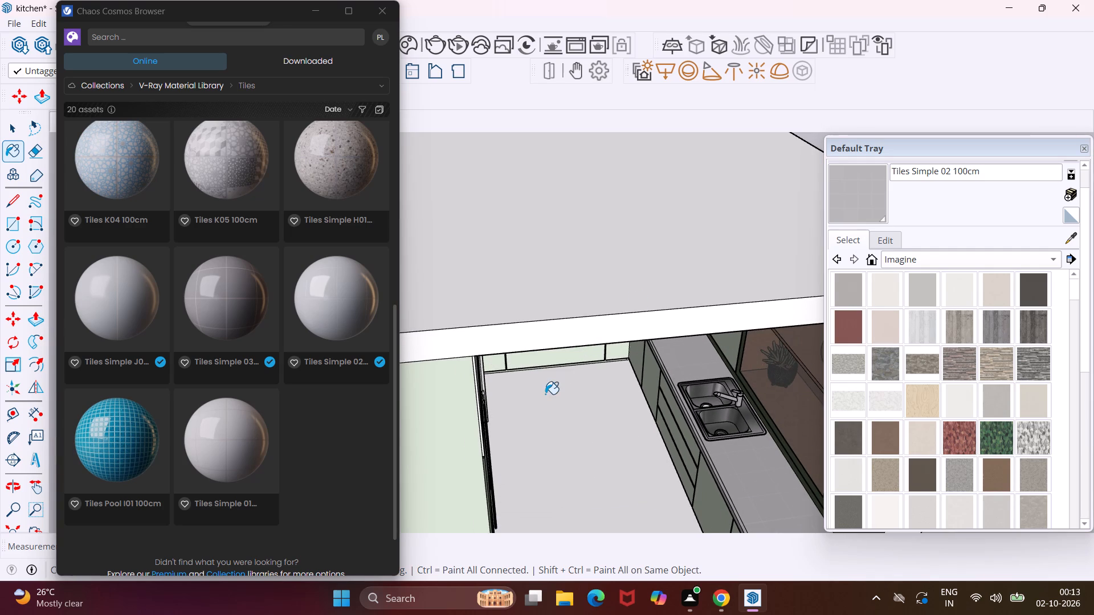
middle_click_drag(541, 395, 455, 399)
scroll(540, 395, "down", 1)
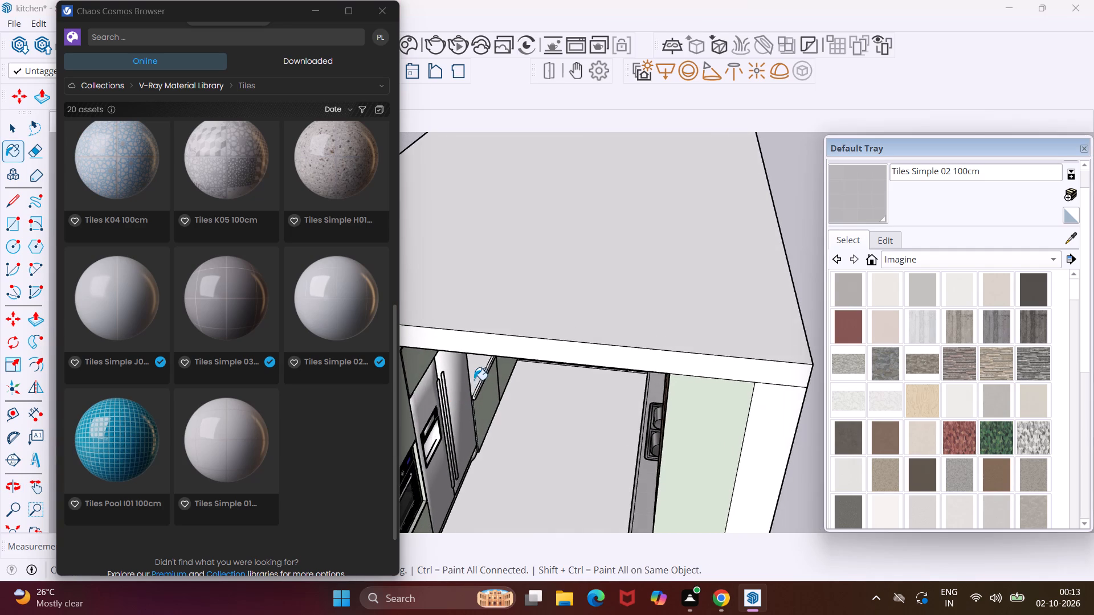
scroll(474, 380, "up", 10)
middle_click_drag(475, 379, 393, 370)
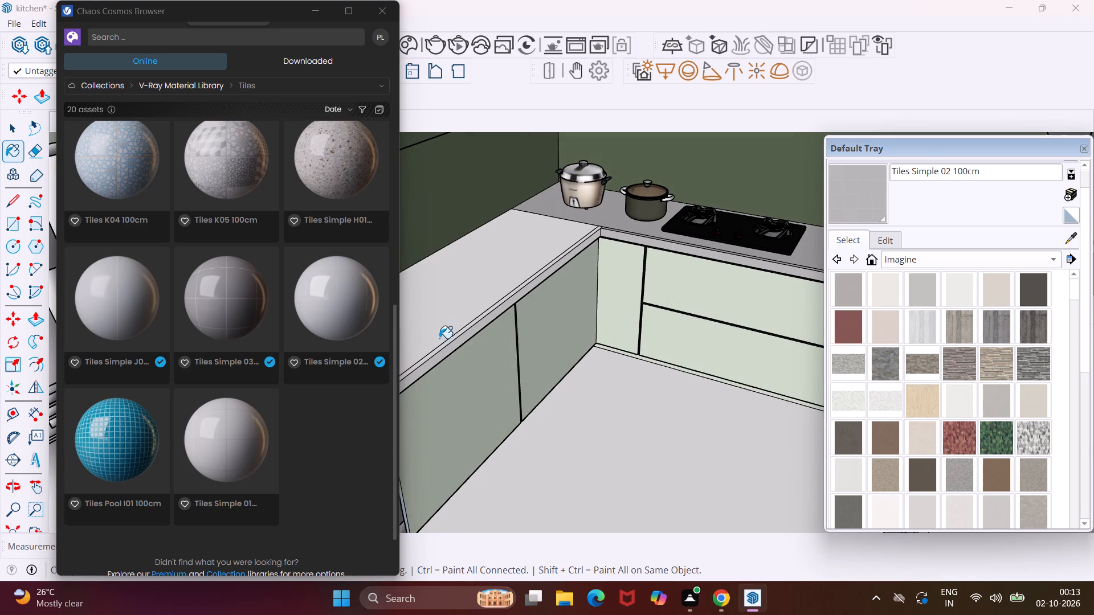
scroll(489, 295, "up", 6)
left_click(496, 290)
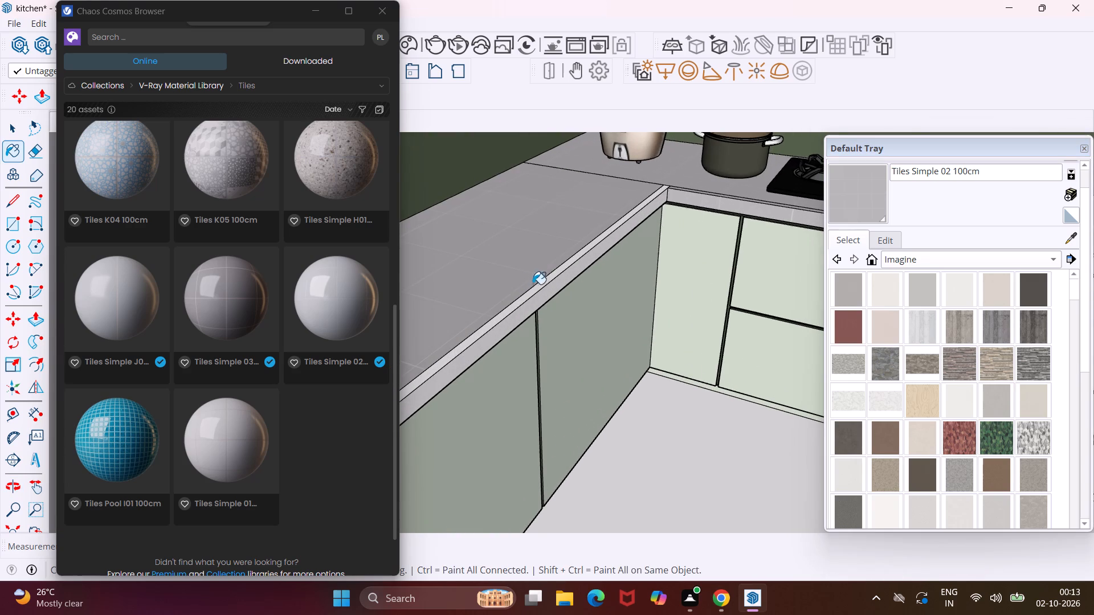
scroll(545, 284, "up", 3)
left_click(542, 283)
left_click(560, 284)
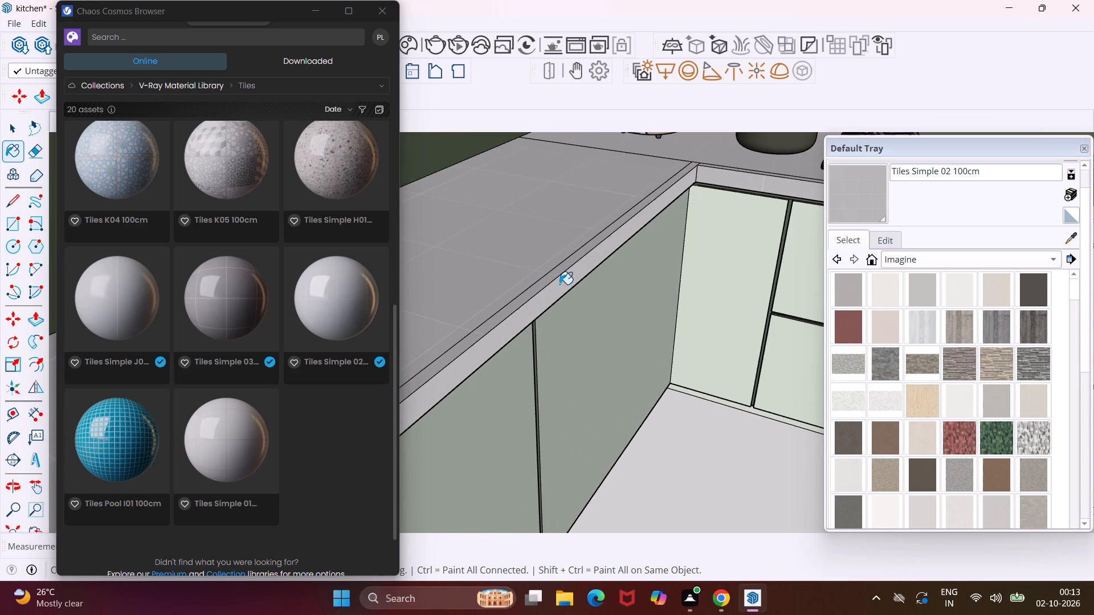
Paint the undersides of the fridge-side and hob-side countertop overhangs where they meet with Tiles Simple 02 100cm.
middle_click_drag(559, 282, 520, 184)
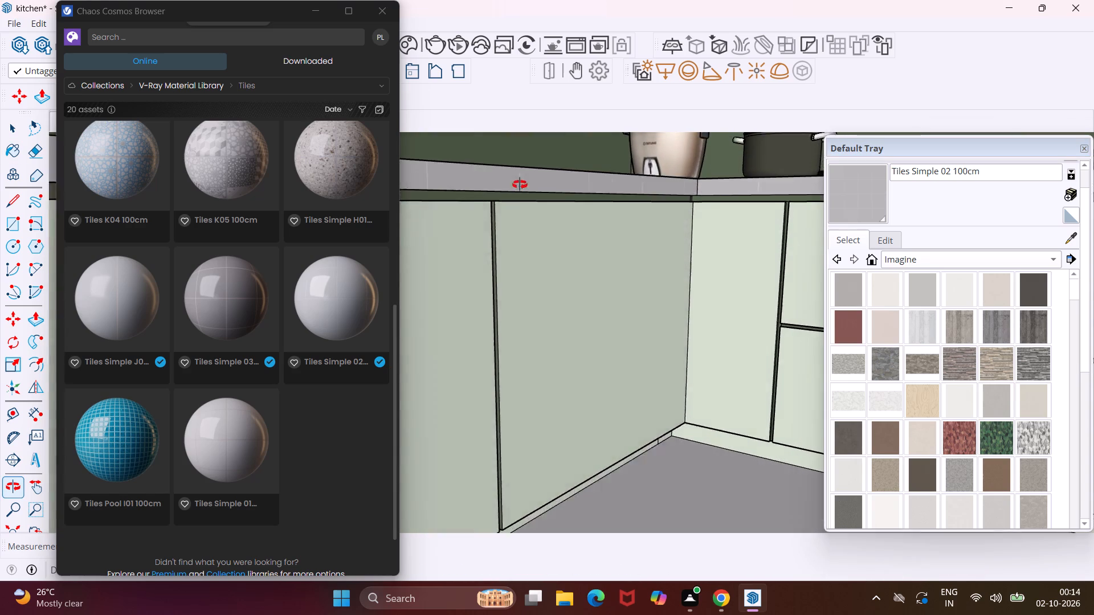
middle_click_drag(520, 184, 551, 141)
scroll(564, 144, "up", 7)
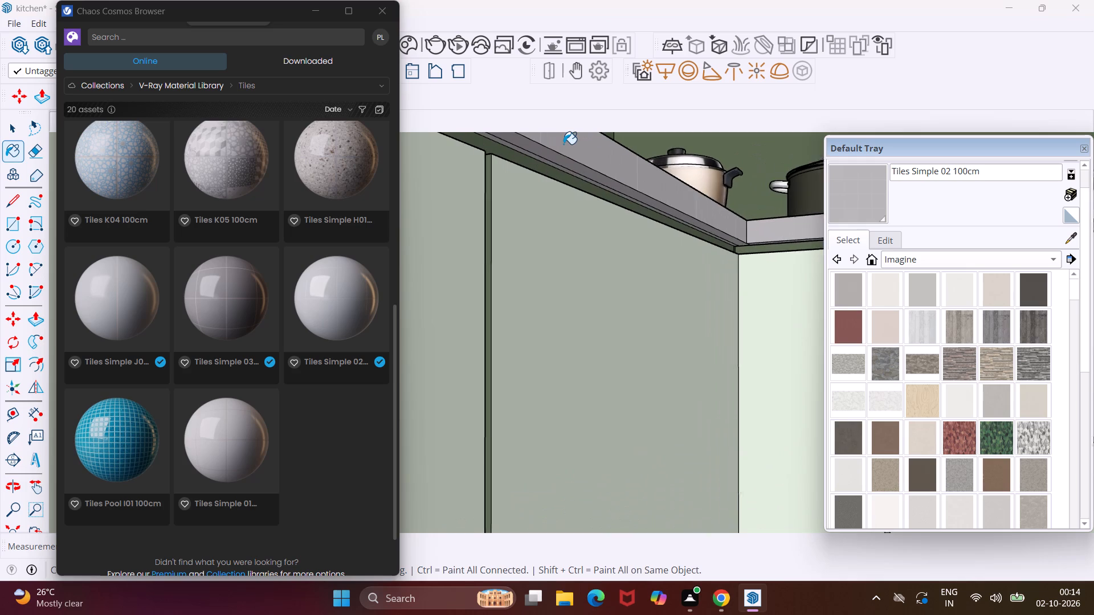
scroll(564, 144, "up", 1)
left_click(556, 160)
scroll(588, 157, "down", 3)
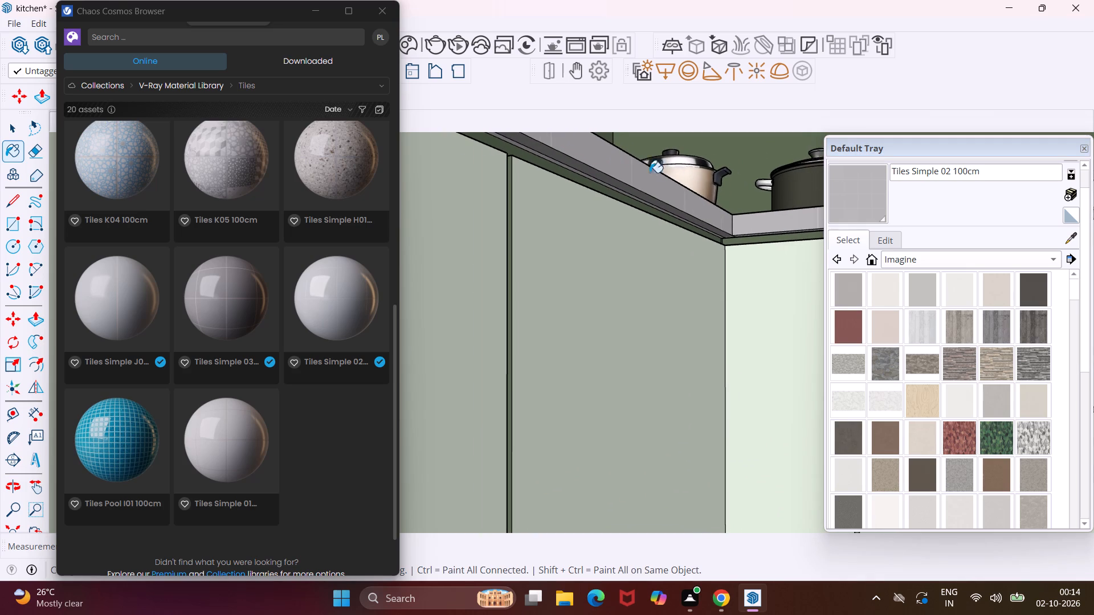
middle_click_drag(750, 229, 728, 165)
scroll(779, 212, "up", 10)
left_click(749, 216)
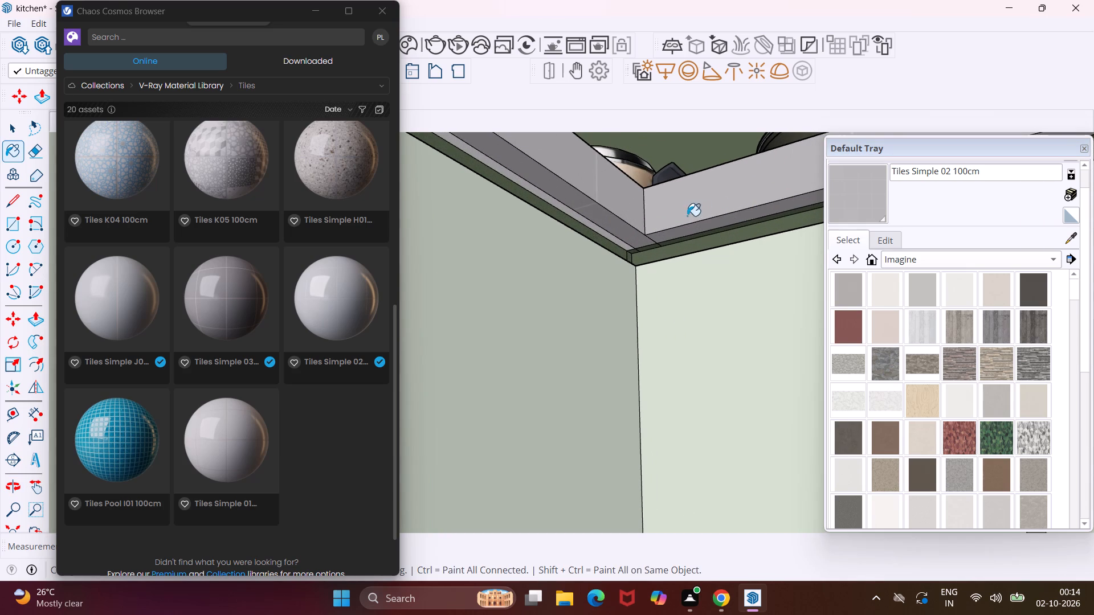
Paint the open end of the sink-side countertop, including the end of its front lip, with Tiles Simple 02 100cm.
scroll(623, 214, "down", 19)
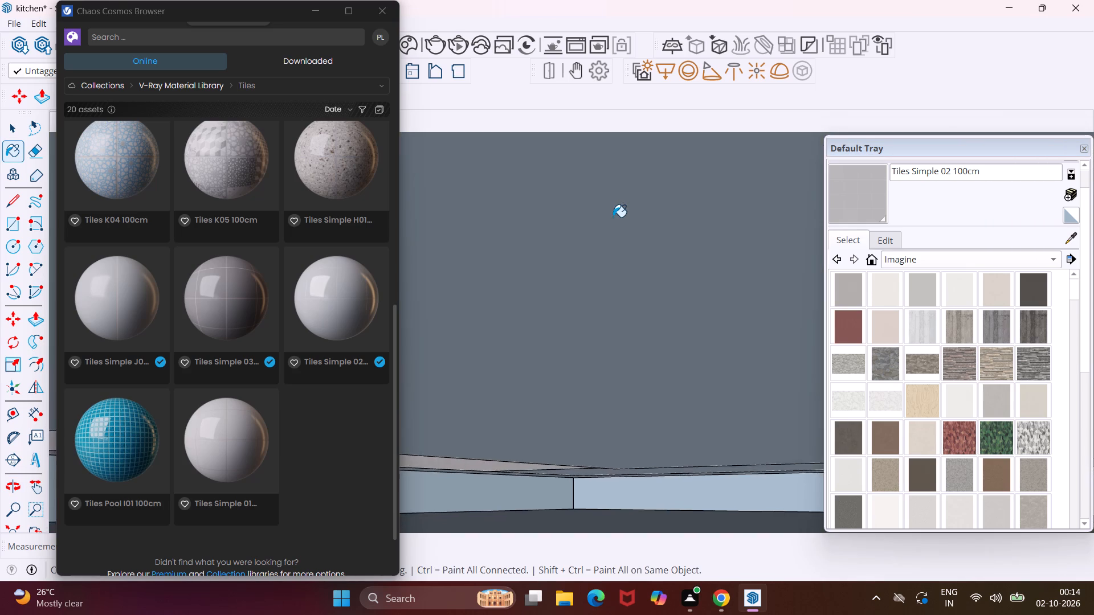
scroll(613, 218, "down", 20)
scroll(613, 218, "down", 13)
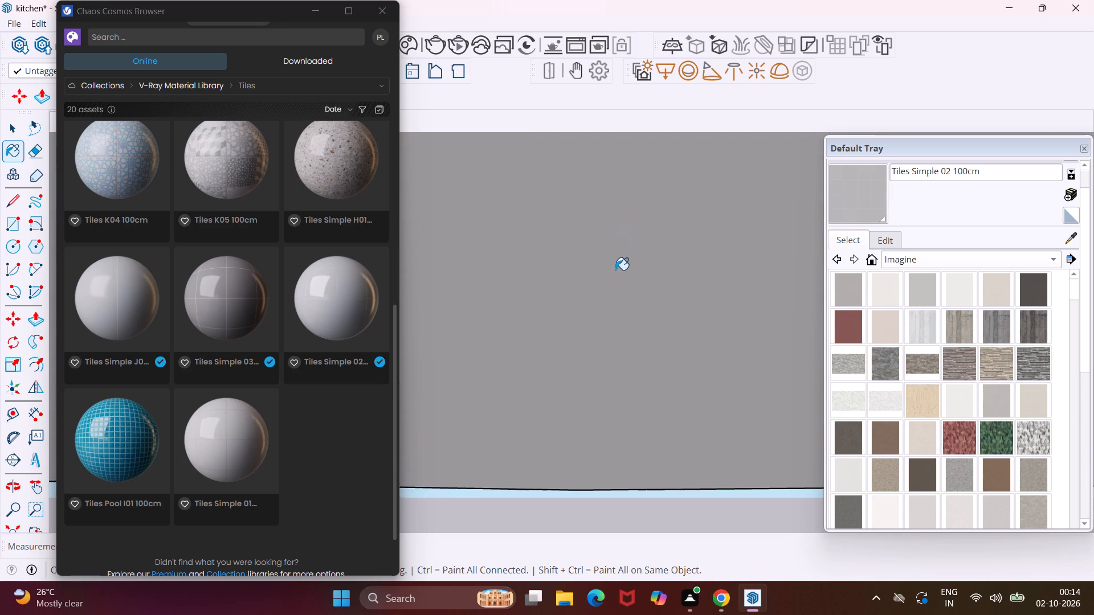
scroll(615, 270, "down", 20)
scroll(548, 375, "down", 4)
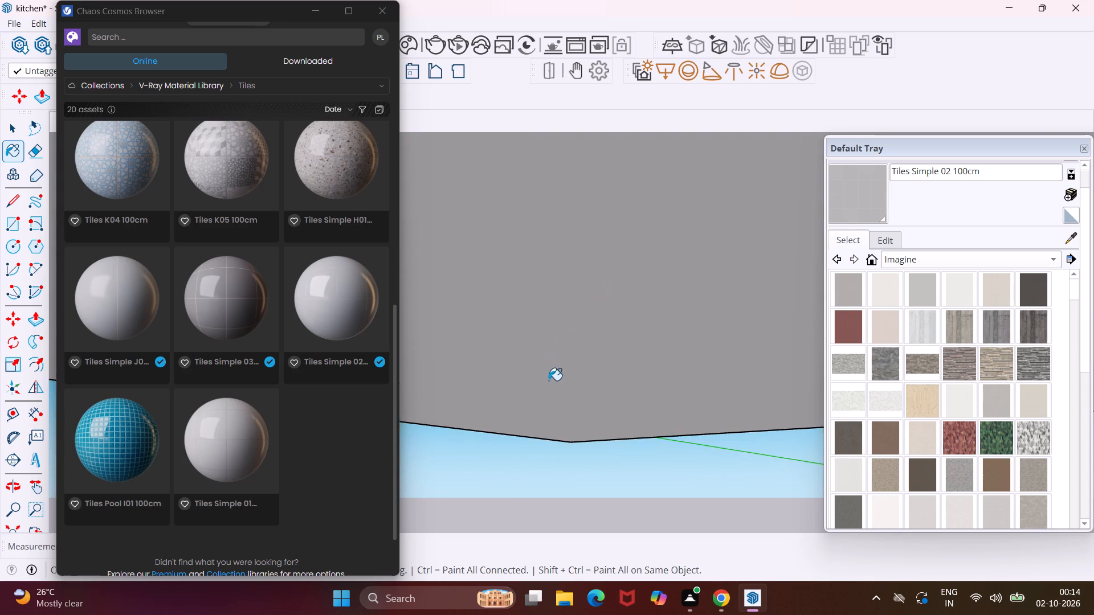
scroll(549, 380, "down", 14)
middle_click_drag(468, 338, 479, 338)
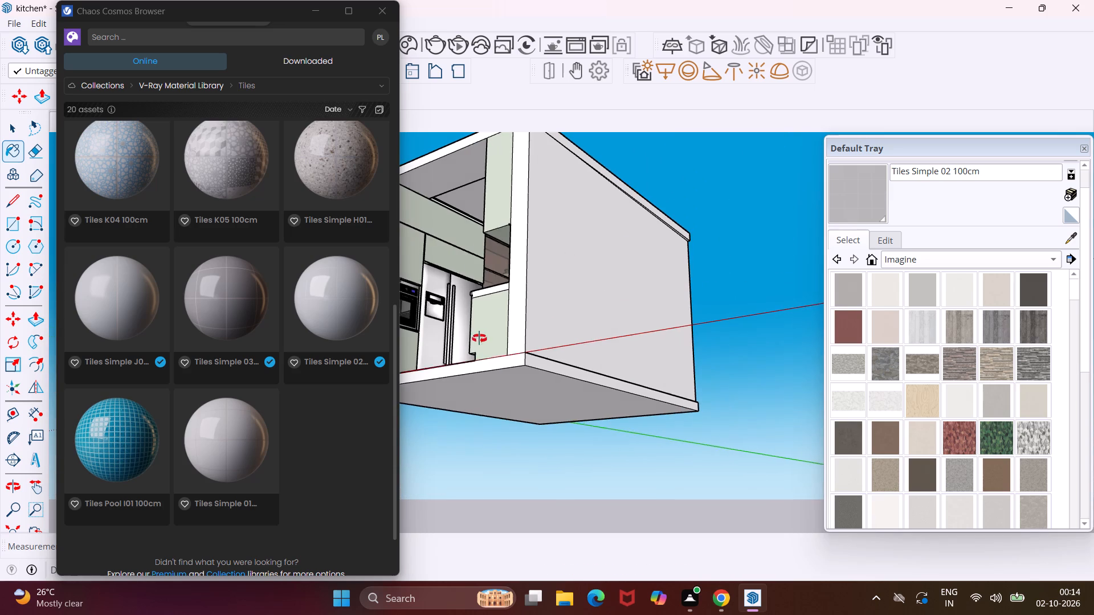
middle_click_drag(479, 338, 708, 392)
scroll(708, 341, "up", 2)
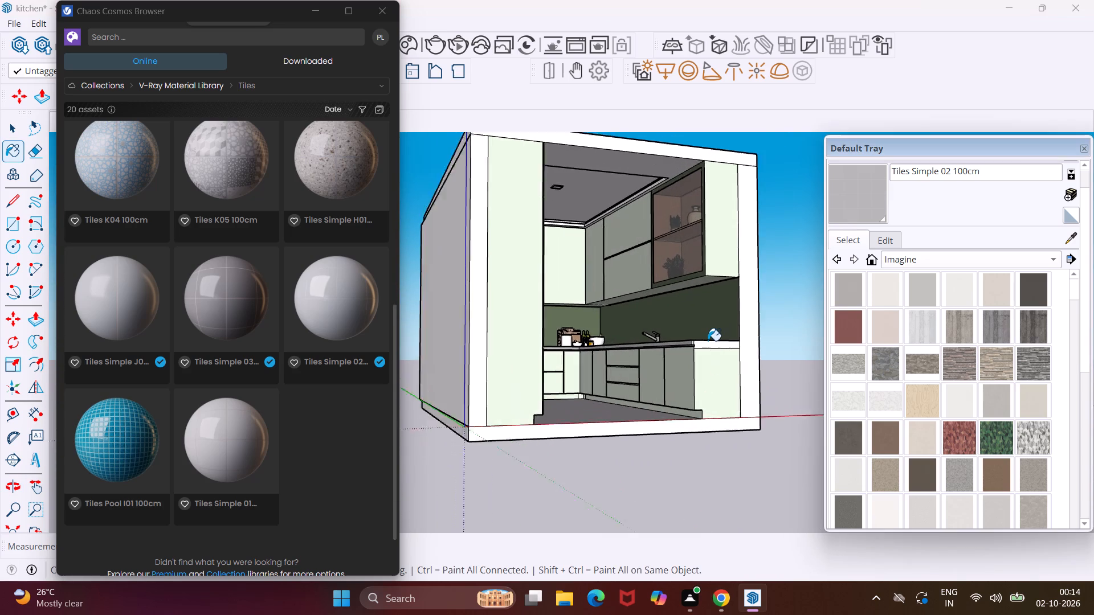
scroll(708, 341, "up", 16)
left_click(688, 355)
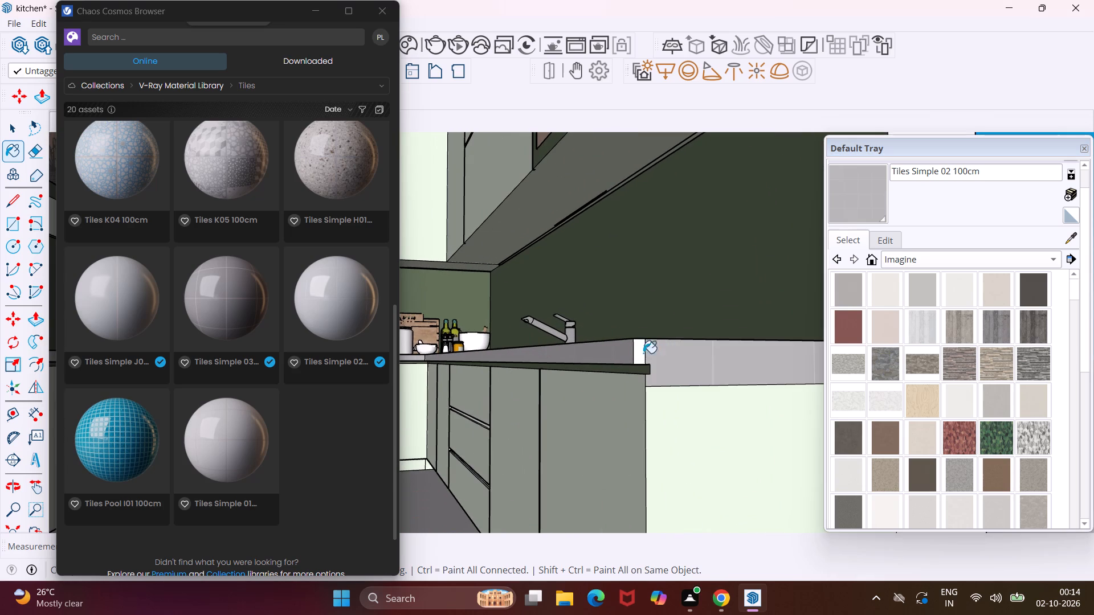
left_click(640, 351)
Paint the underside of the sink-side countertop overhang with Tiles Simple 02 100cm.
middle_click_drag(640, 351, 688, 314)
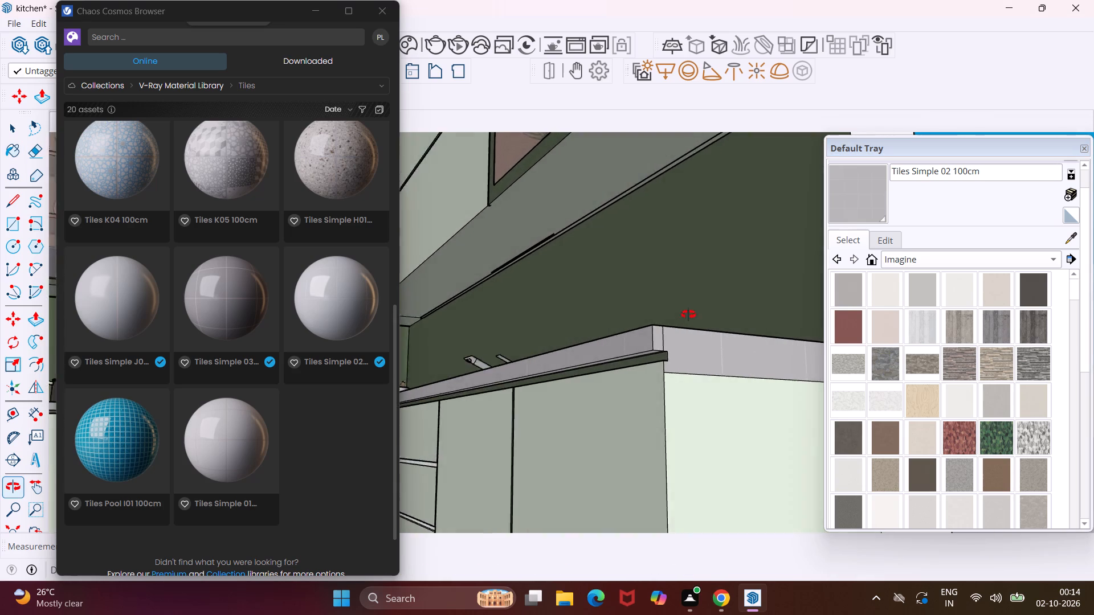
middle_click_drag(688, 314, 722, 278)
scroll(647, 355, "up", 9)
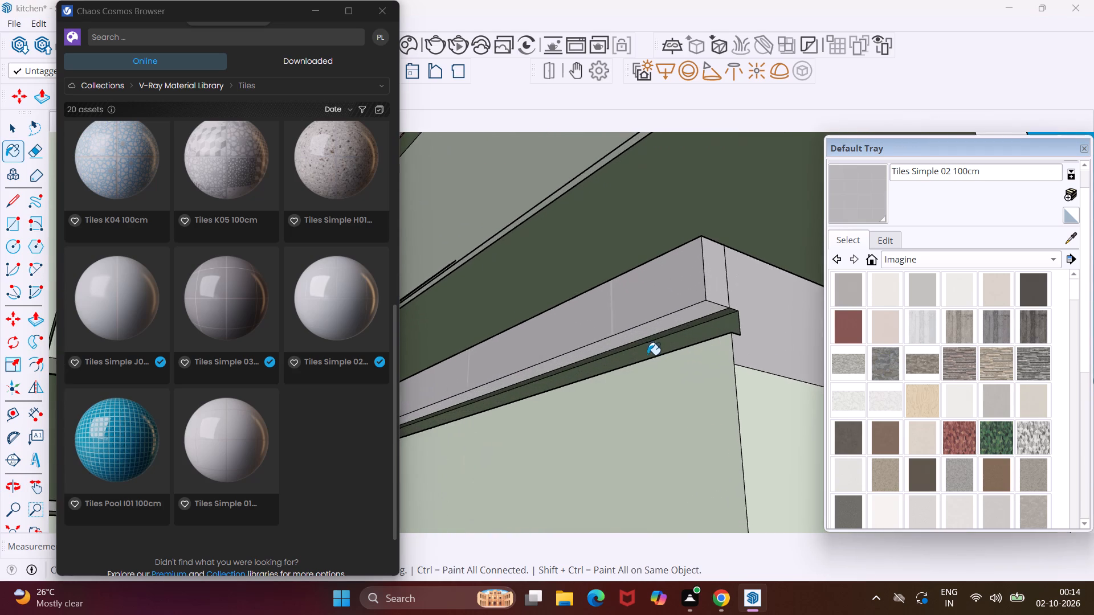
middle_click_drag(647, 354, 655, 305)
left_click(668, 284)
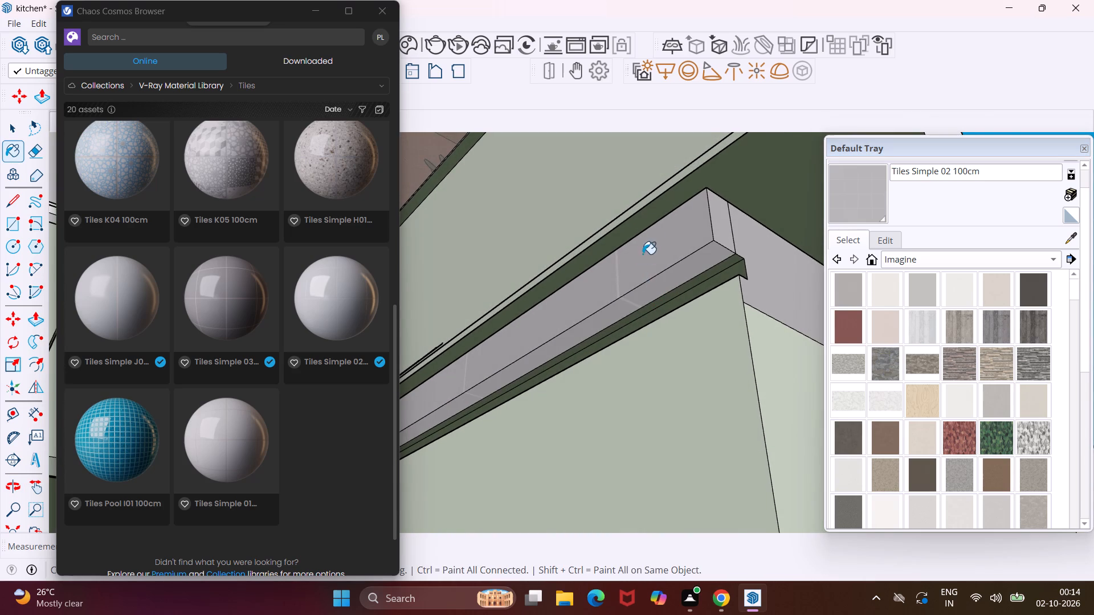
Examine the countertop edges and undersides at the corner between the sink and hob sides for unpainted faces.
middle_click_drag(648, 242, 598, 380)
scroll(580, 372, "down", 8)
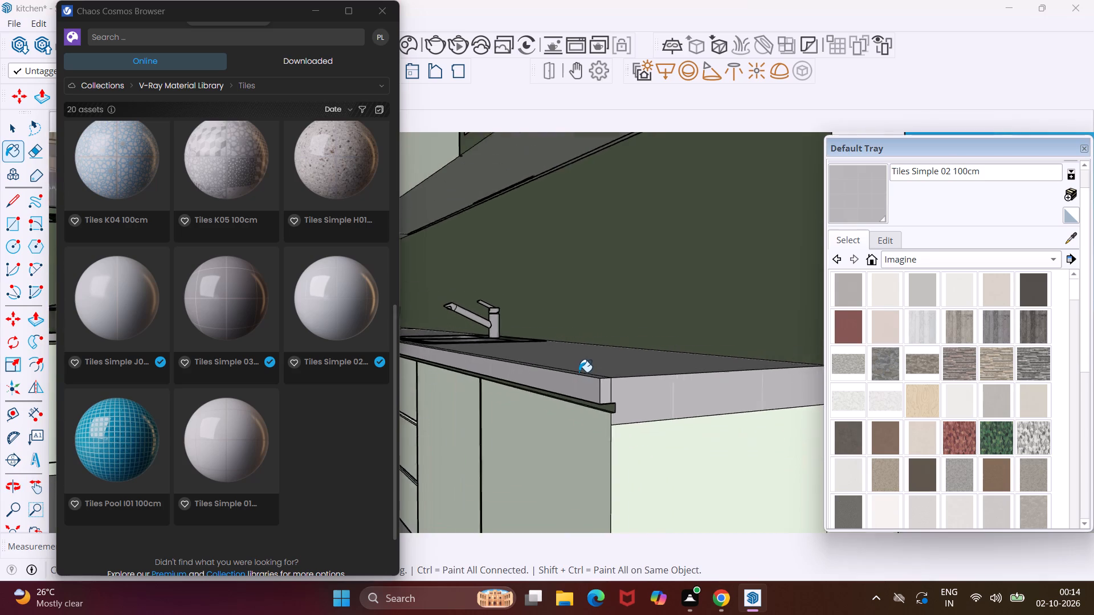
scroll(579, 372, "down", 7)
scroll(501, 374, "down", 10)
scroll(413, 374, "up", 12)
scroll(425, 358, "up", 10)
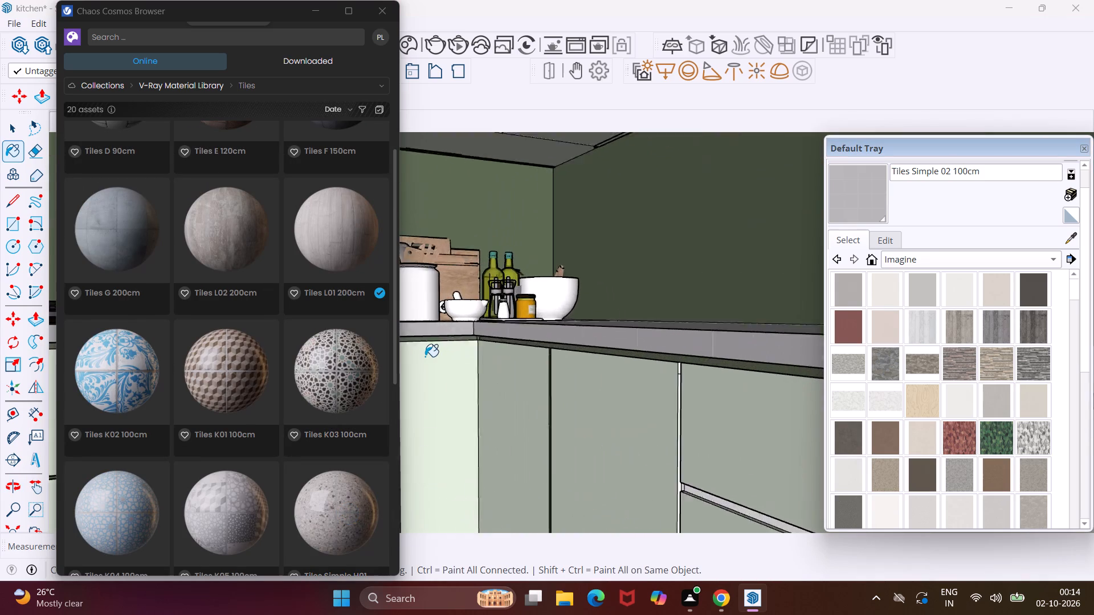
scroll(425, 356, "up", 2)
middle_click_drag(425, 355, 491, 240)
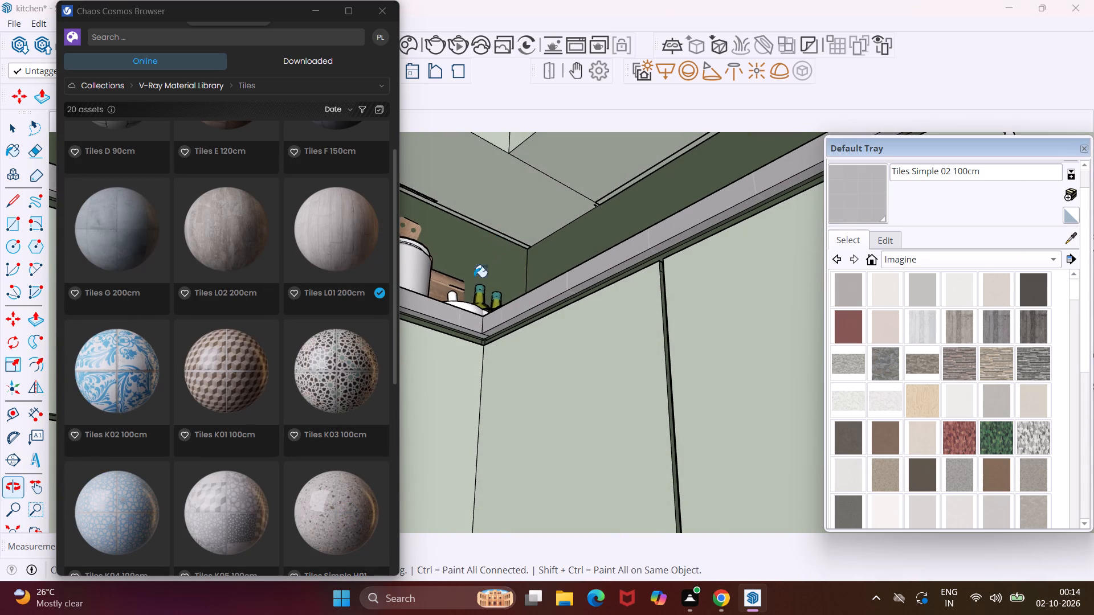
scroll(439, 328, "up", 7)
middle_click_drag(439, 329, 467, 281)
scroll(468, 288, "down", 4)
middle_click_drag(551, 254, 483, 420)
scroll(489, 371, "down", 17)
scroll(505, 370, "down", 5)
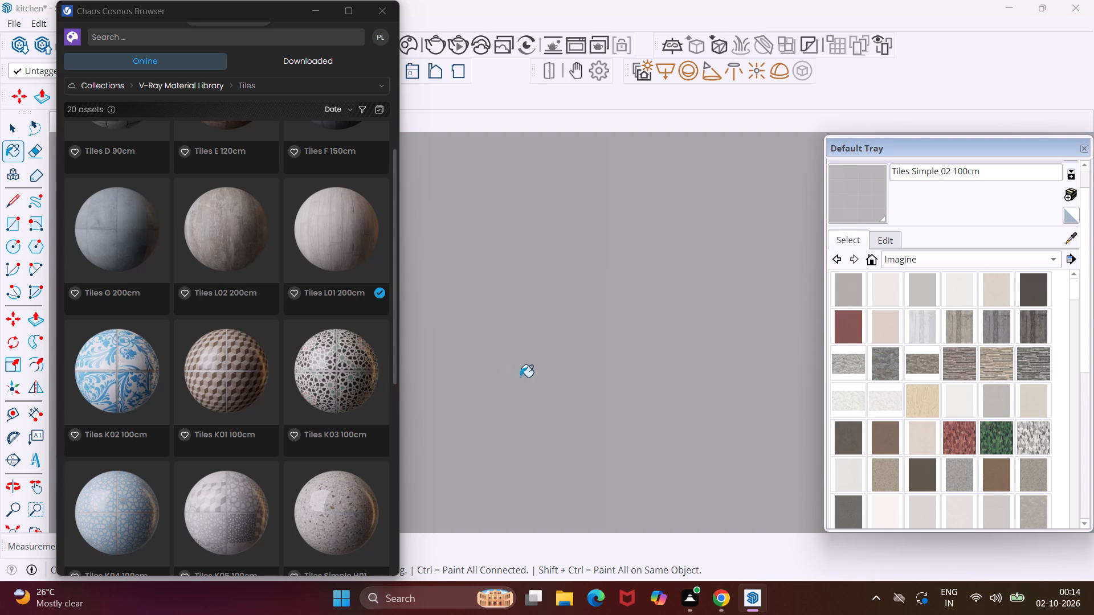
scroll(515, 374, "down", 18)
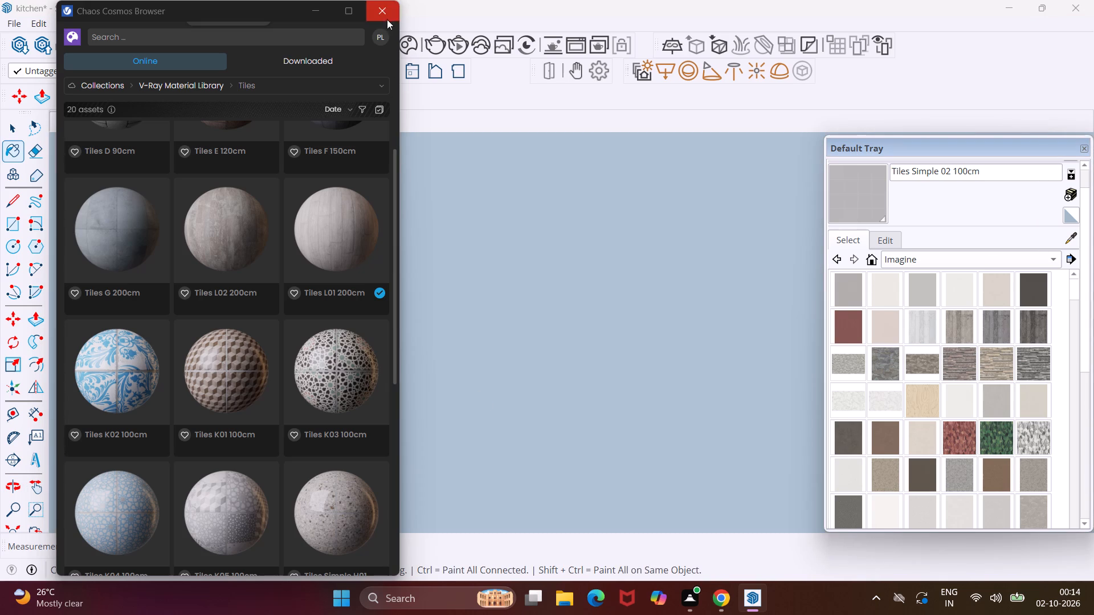
Close the Chaos Cosmos browser and switch from painting to the Select tool with the whole kitchen interior in view.
left_click(386, 18)
scroll(525, 282, "down", 16)
scroll(498, 359, "down", 3)
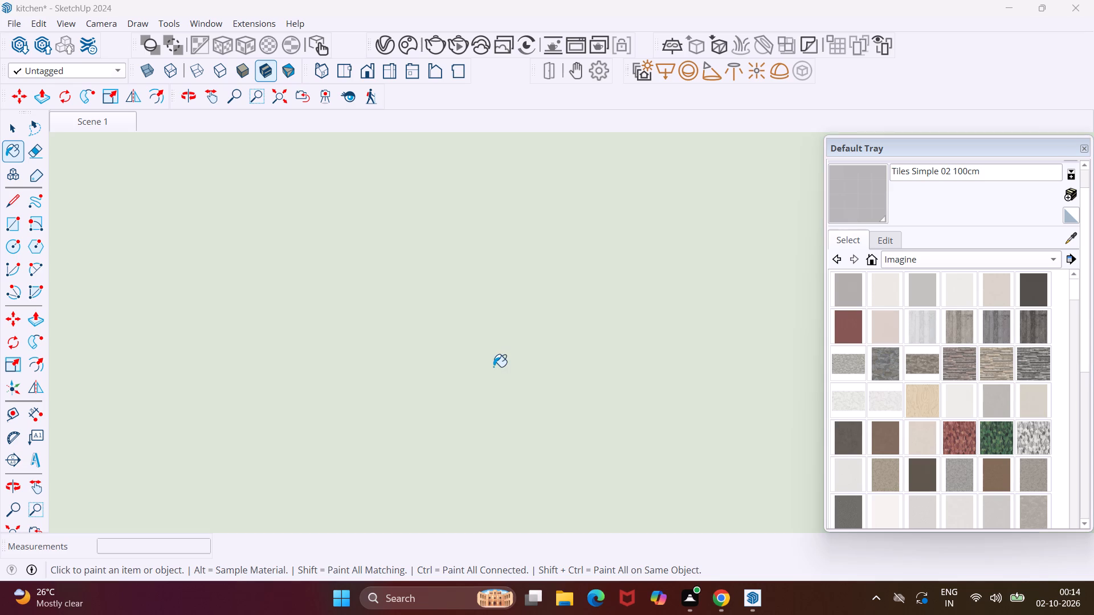
scroll(493, 367, "down", 20)
scroll(493, 367, "down", 17)
scroll(428, 376, "down", 20)
scroll(428, 376, "down", 17)
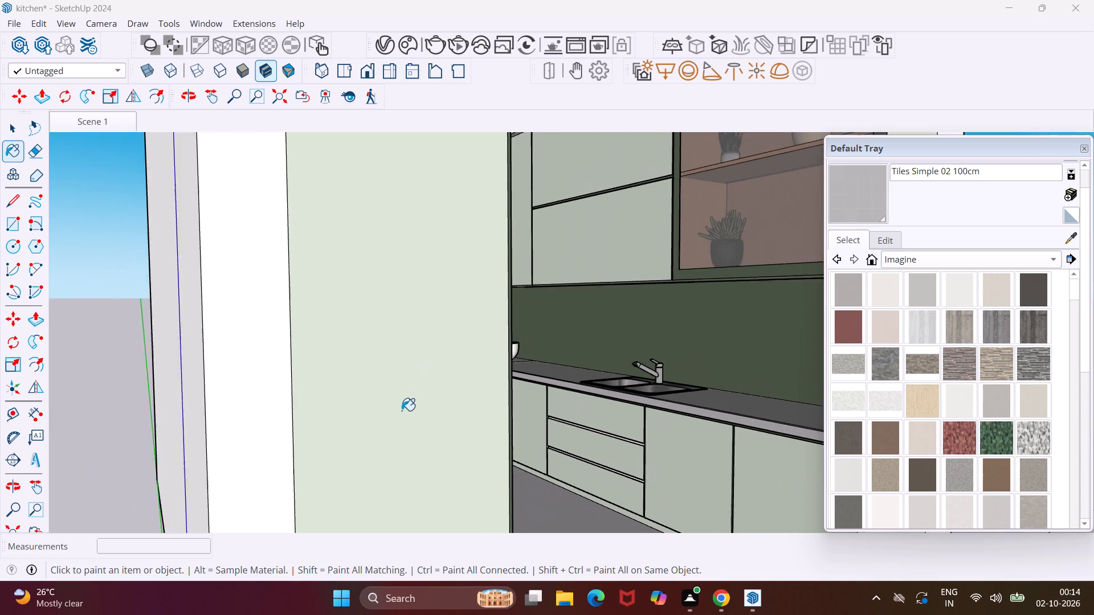
middle_click_drag(520, 411, 442, 432)
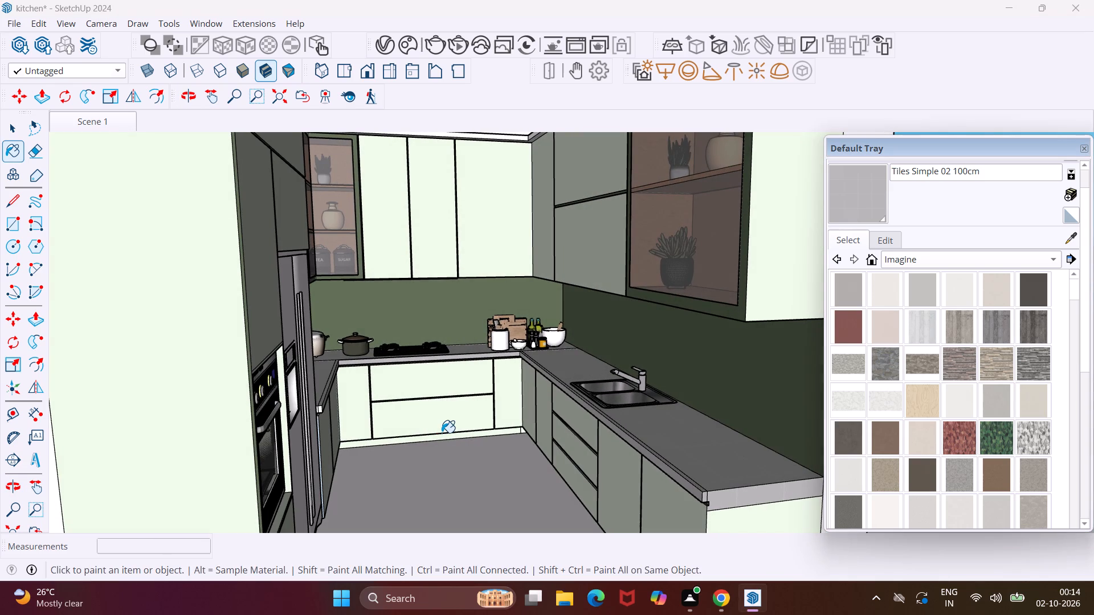
key("Escape")
key("space")
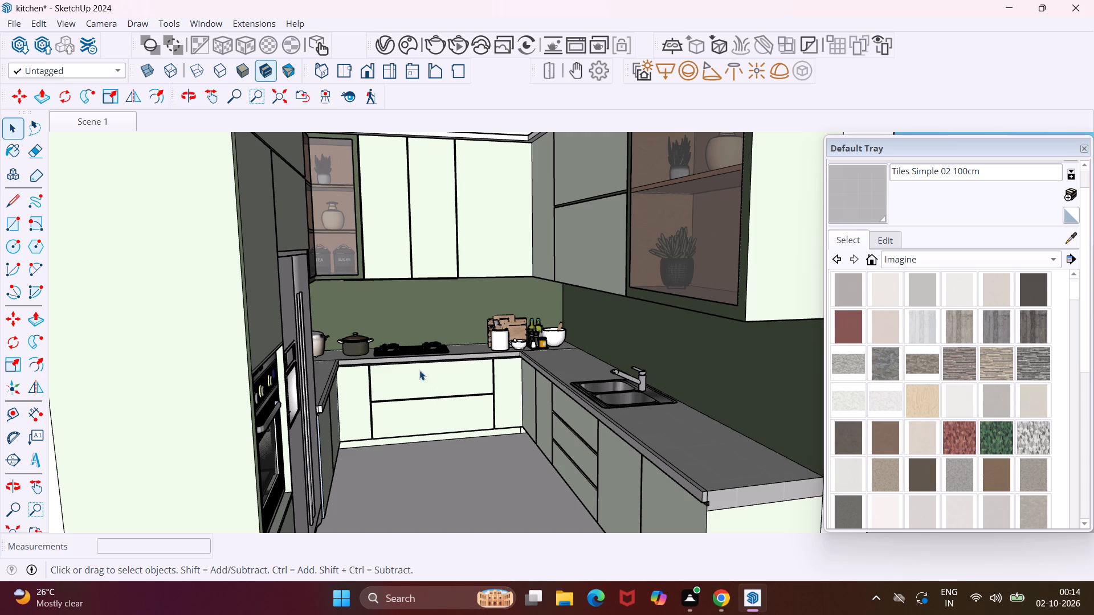
Select the kitchen floor face and look through the V-Ray Material Library in Chaos Cosmos for a suitable floor material.
scroll(352, 353, "down", 7)
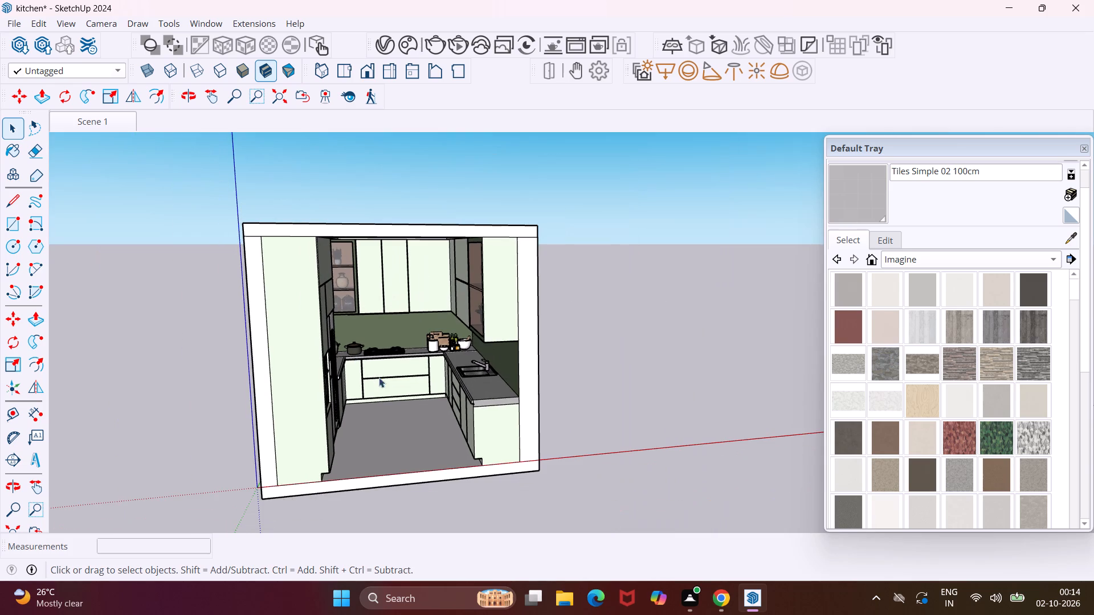
left_click(387, 454)
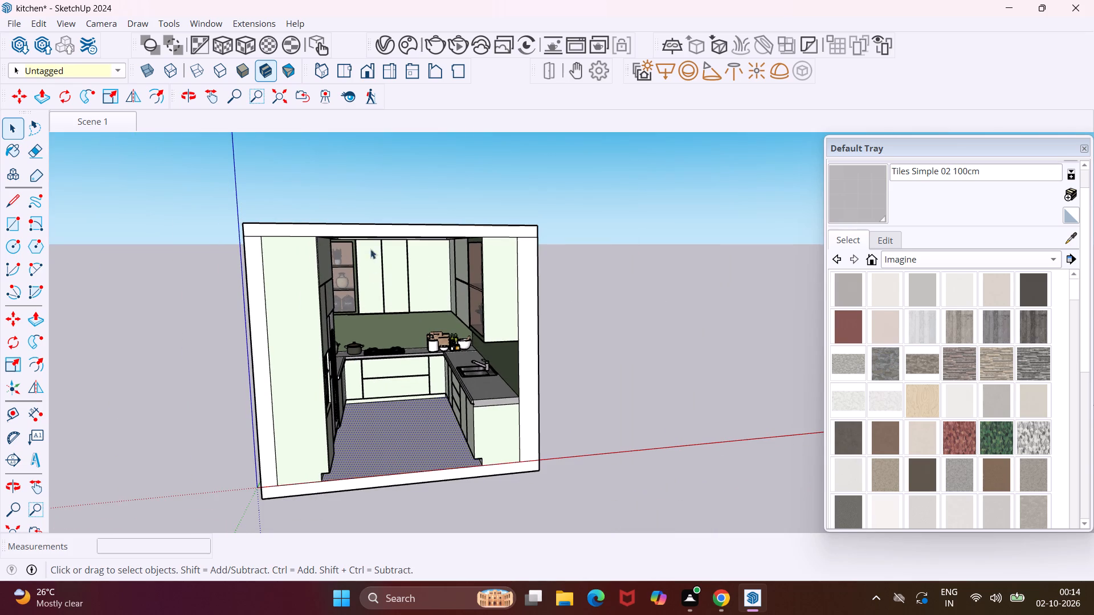
left_click(389, 51)
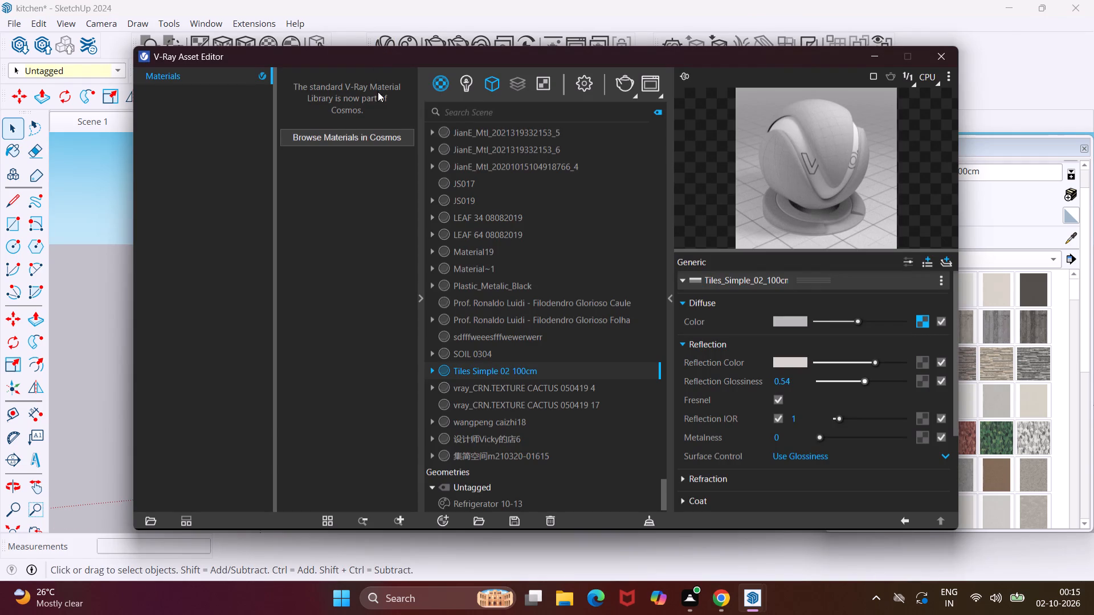
left_click(381, 132)
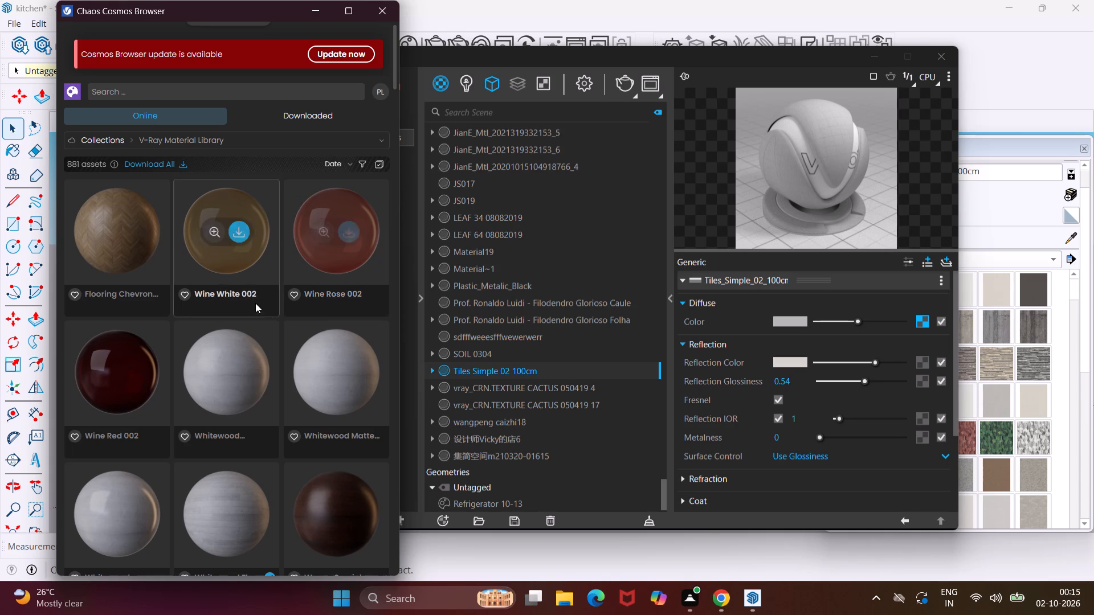
scroll(202, 372, "down", 11)
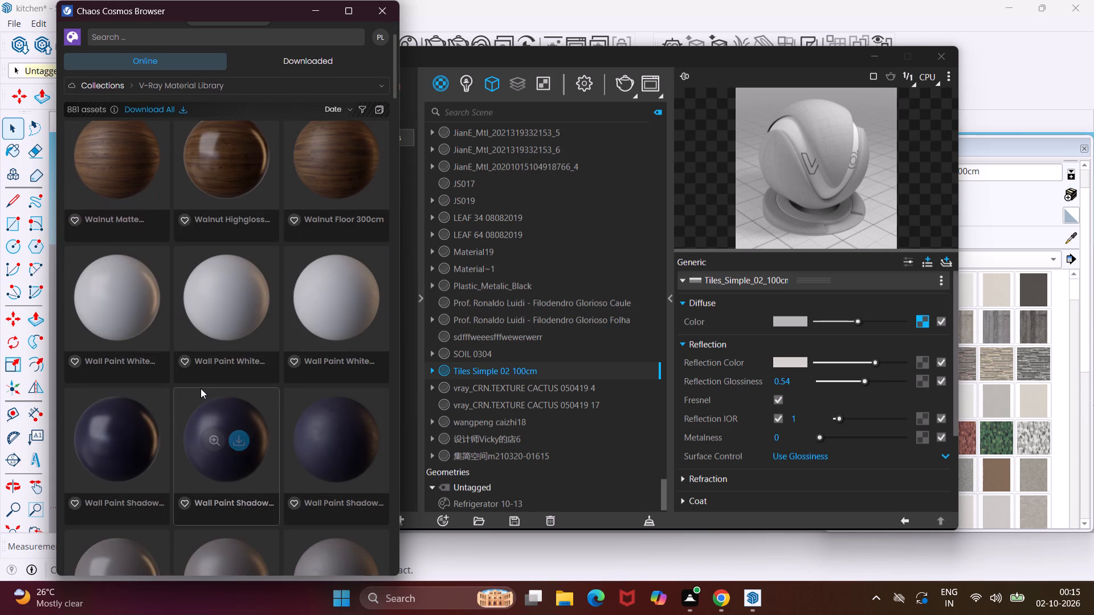
scroll(213, 352, "down", 10)
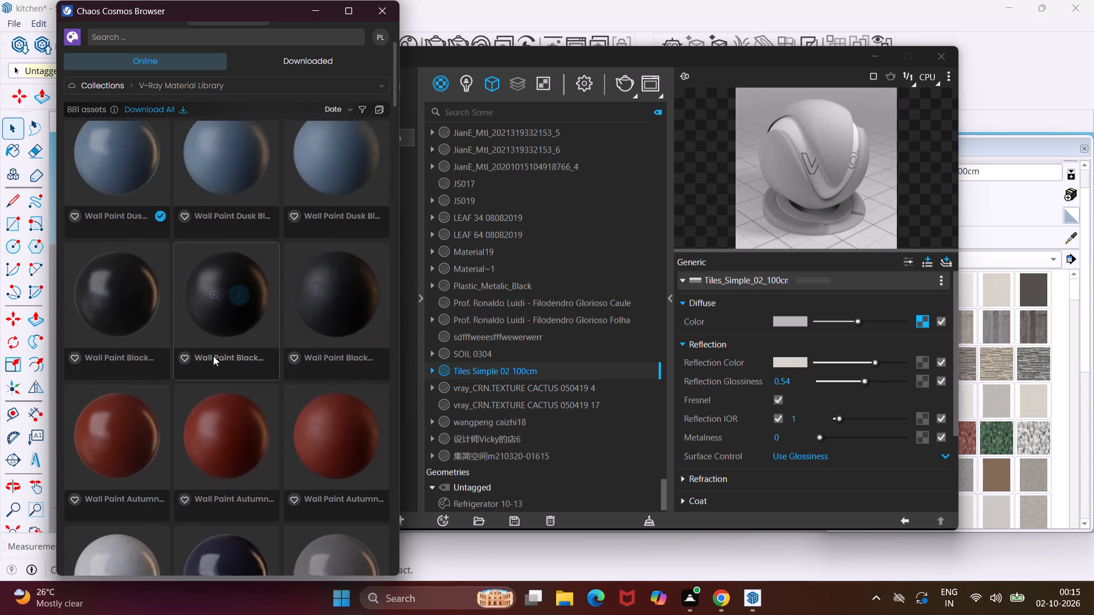
scroll(213, 356, "down", 14)
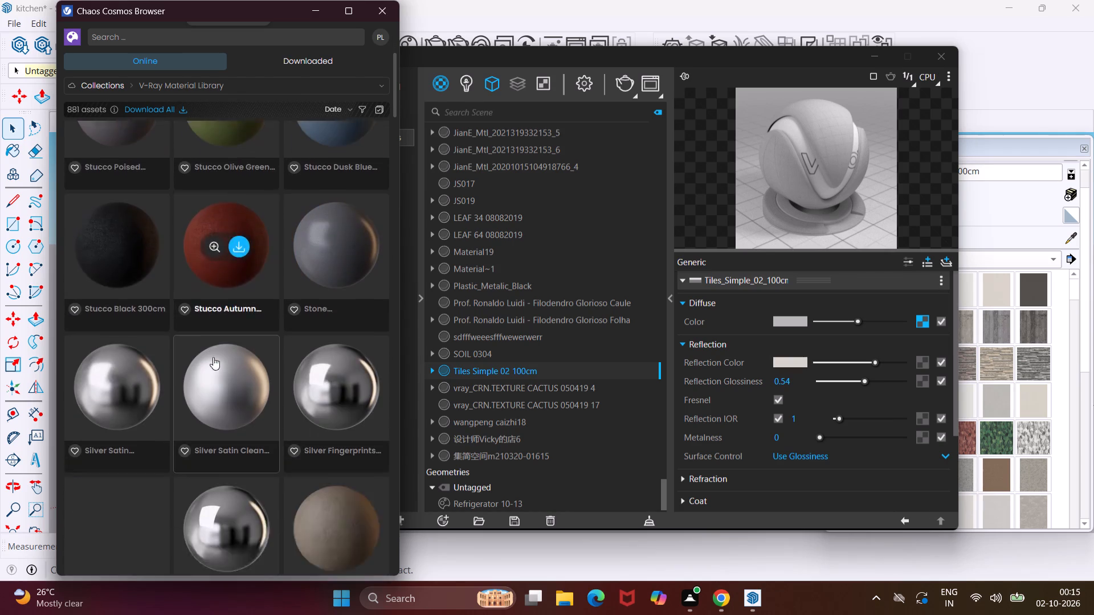
scroll(213, 357, "down", 15)
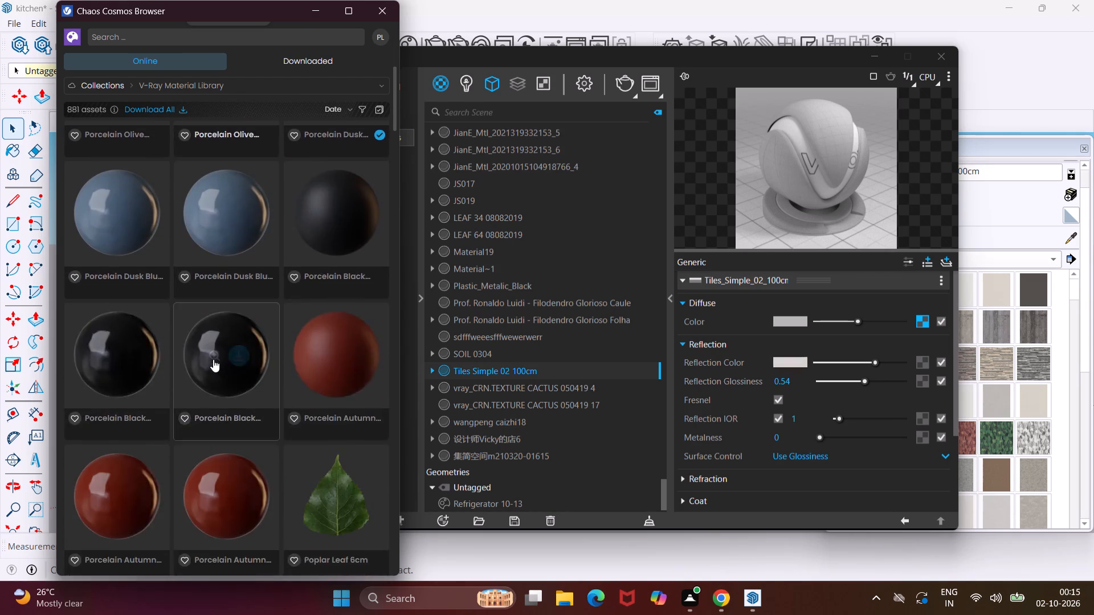
scroll(213, 359, "down", 19)
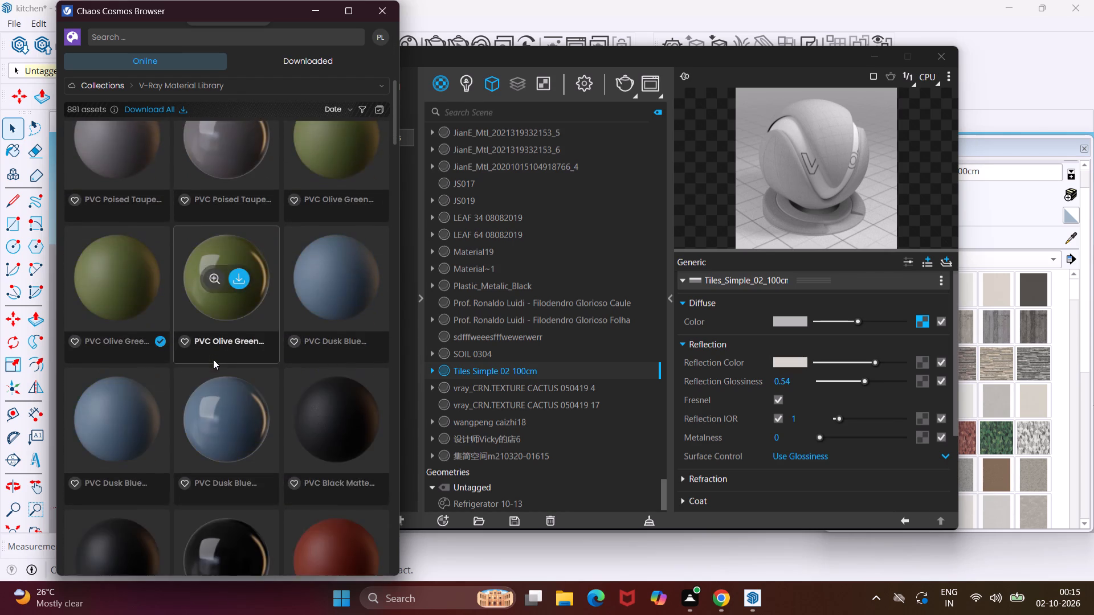
scroll(213, 359, "down", 12)
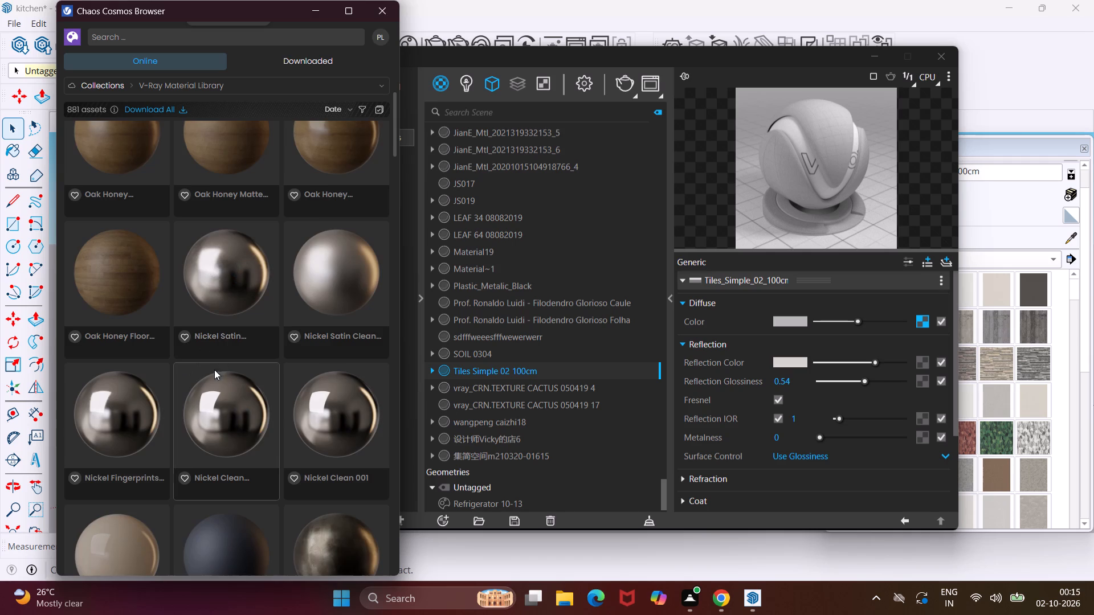
scroll(206, 376, "down", 16)
scroll(204, 384, "down", 5)
scroll(204, 384, "up", 2)
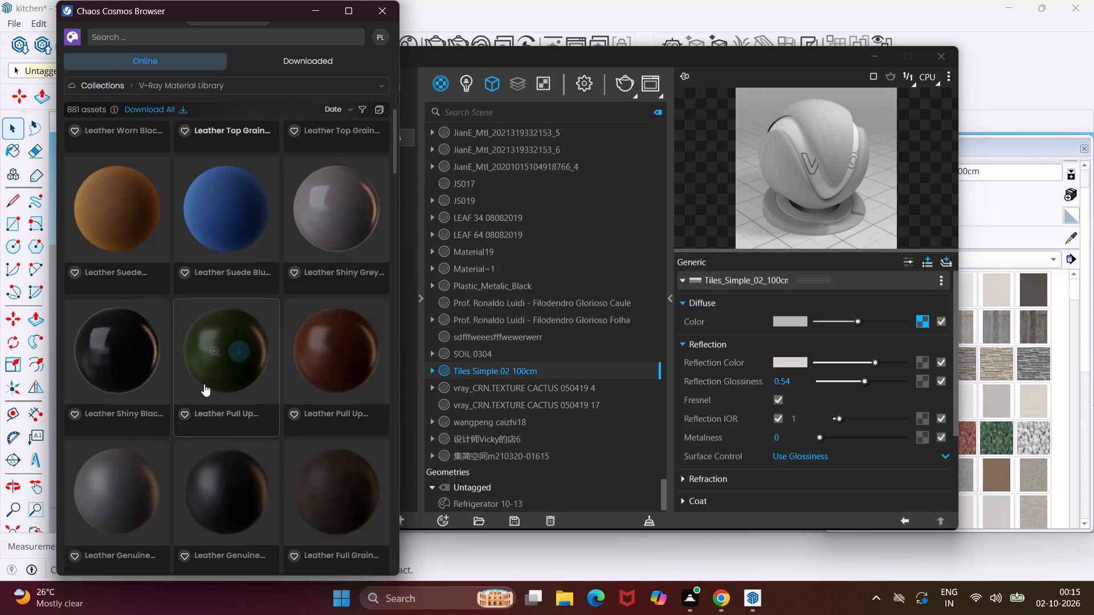
scroll(204, 384, "down", 20)
scroll(204, 384, "down", 5)
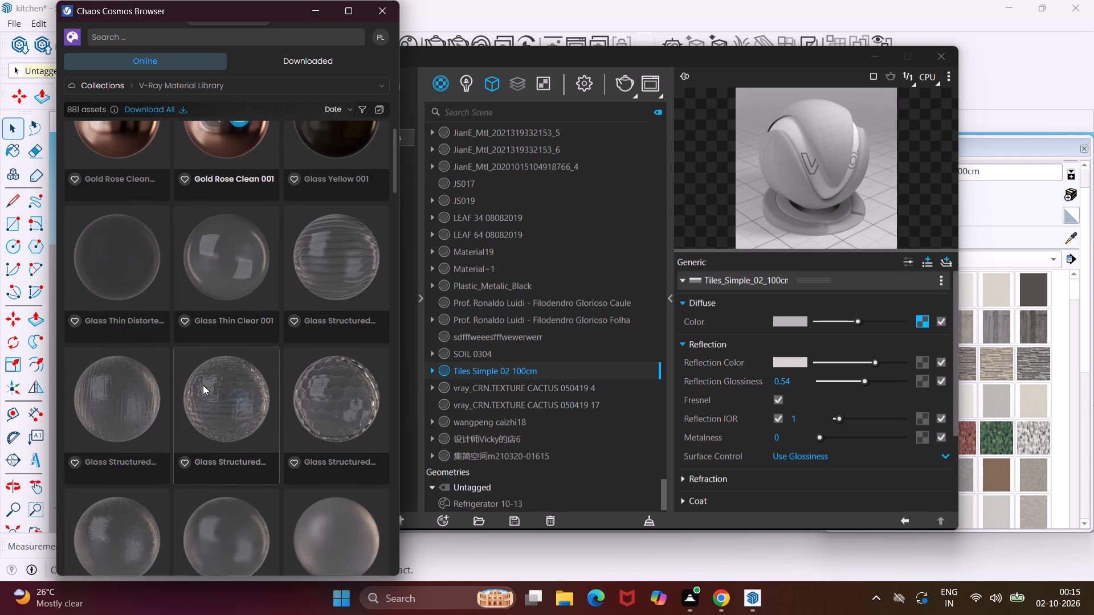
scroll(203, 385, "down", 4)
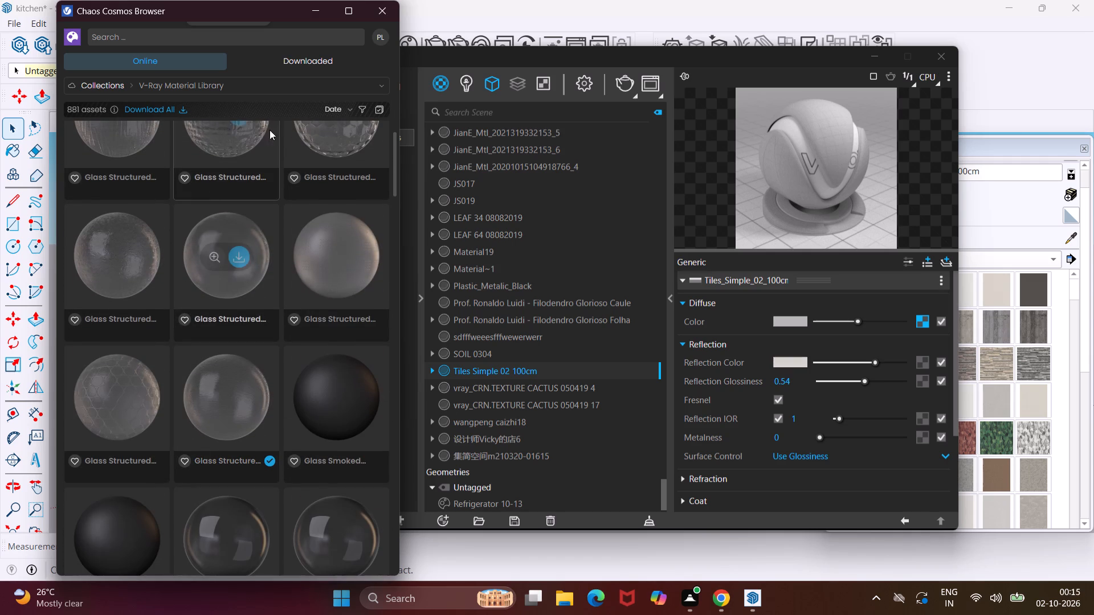
Check the Fabric and Ground categories of the V-Ray Material Library, and close Chaos Cosmos and the V-Ray Asset Editor.
left_click(321, 79)
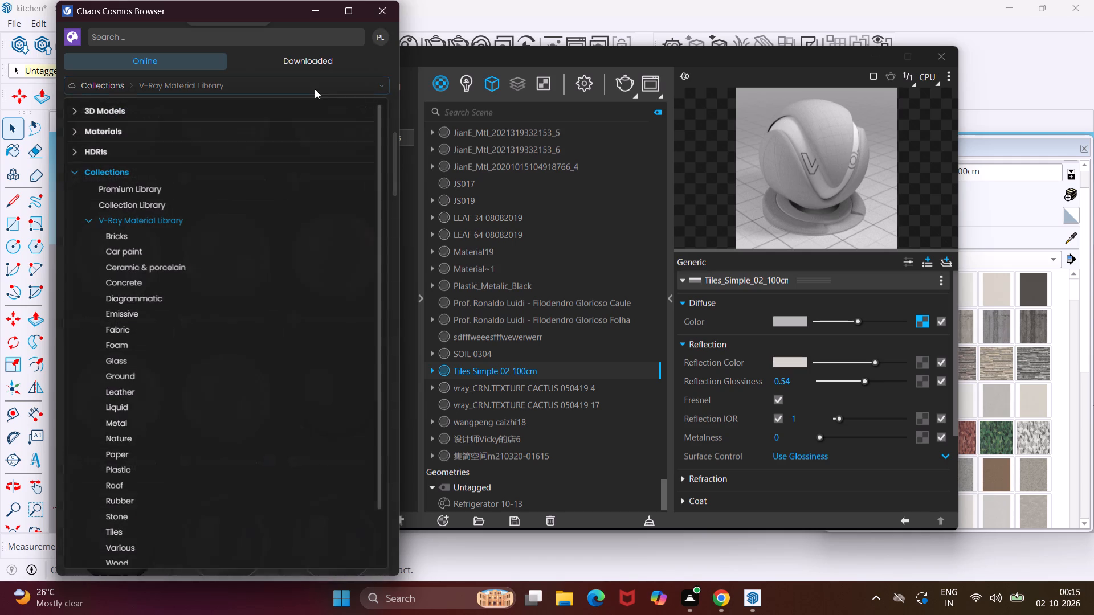
left_click(129, 336)
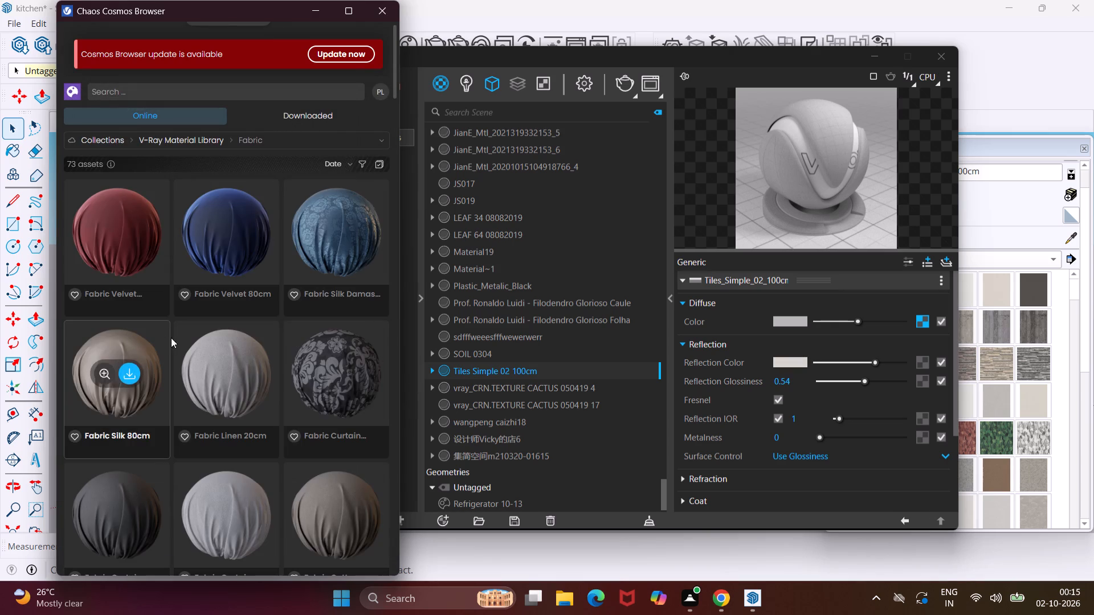
left_click(382, 145)
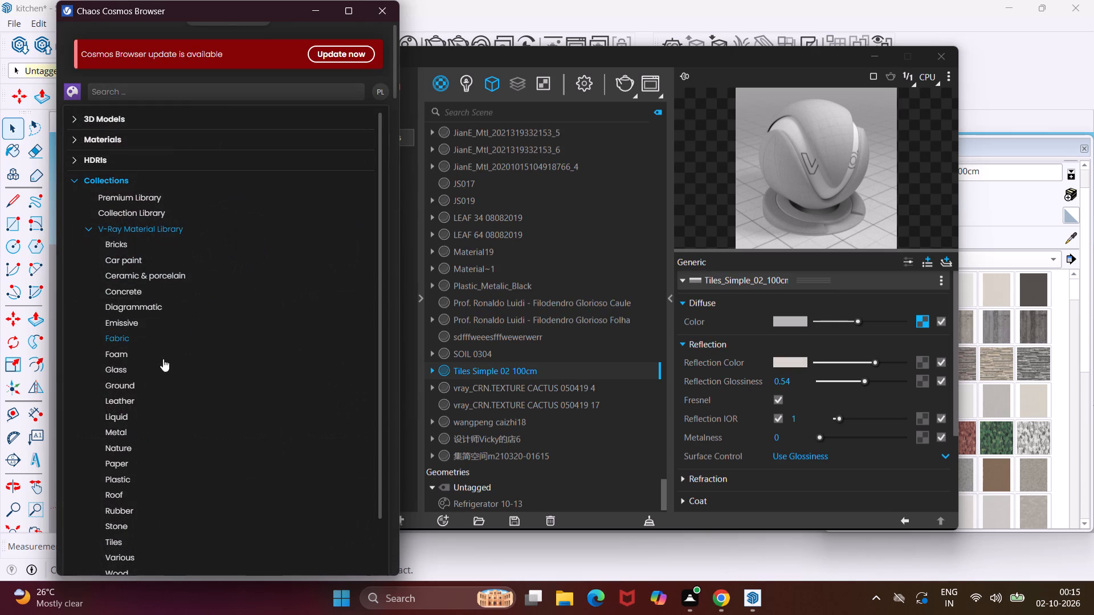
left_click(145, 385)
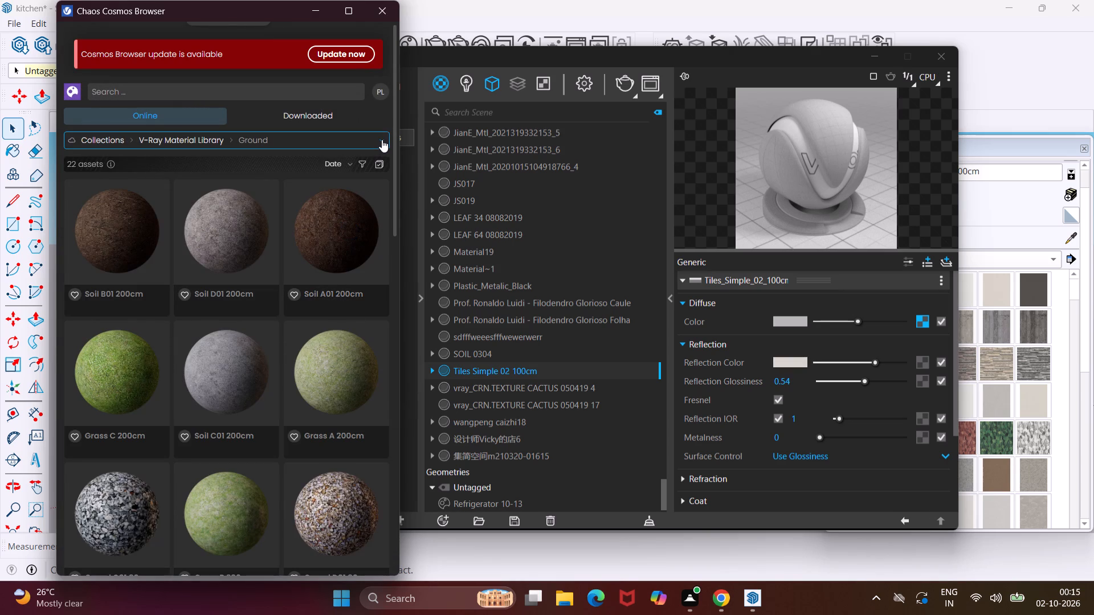
left_click(386, 18)
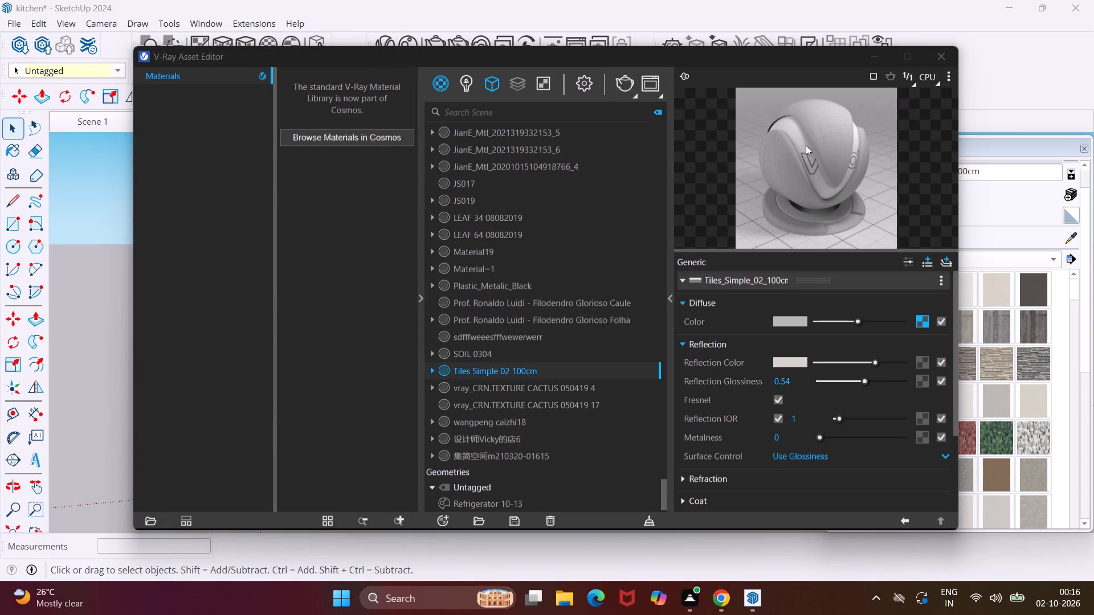
left_click(926, 56)
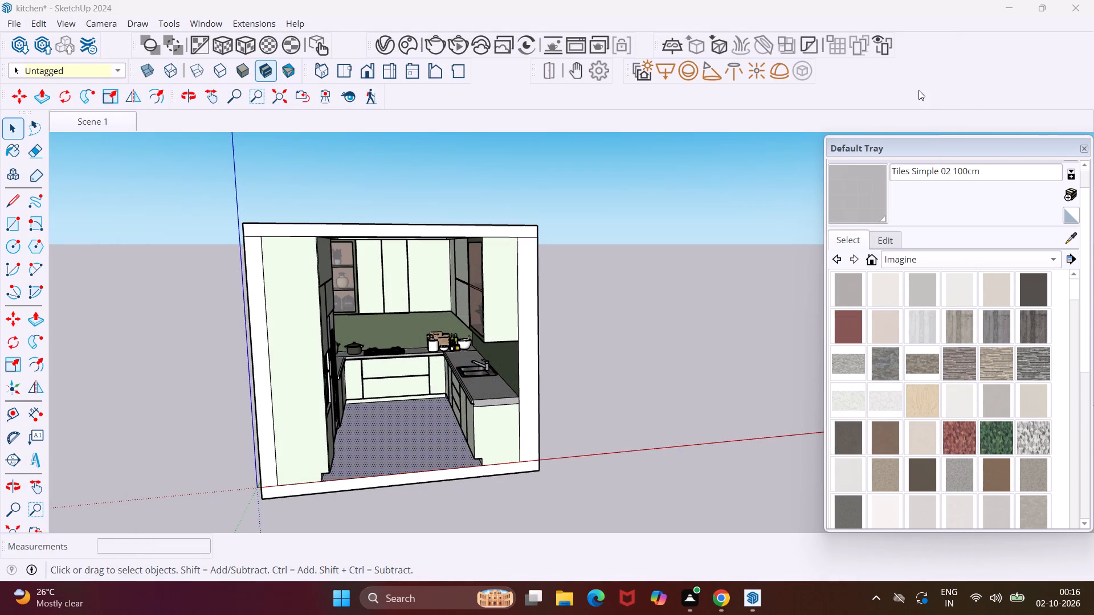
Load New folder from the Desktop as the SketchUp material collection and open the Modernista set within its Wallpapers folder.
scroll(371, 446, "up", 4)
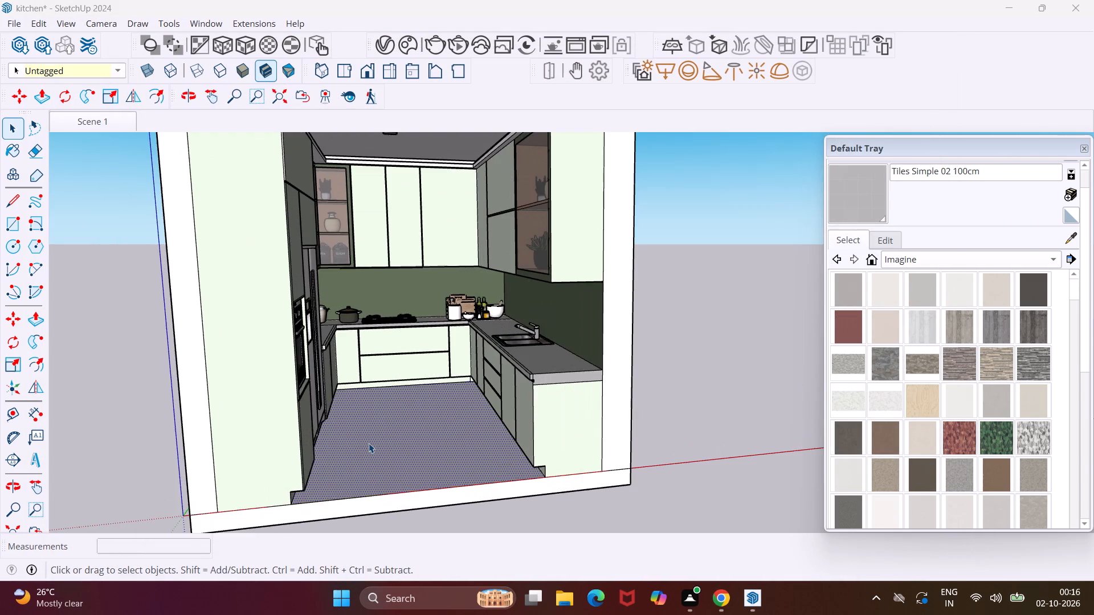
middle_click_drag(369, 443, 288, 461)
scroll(353, 451, "up", 3)
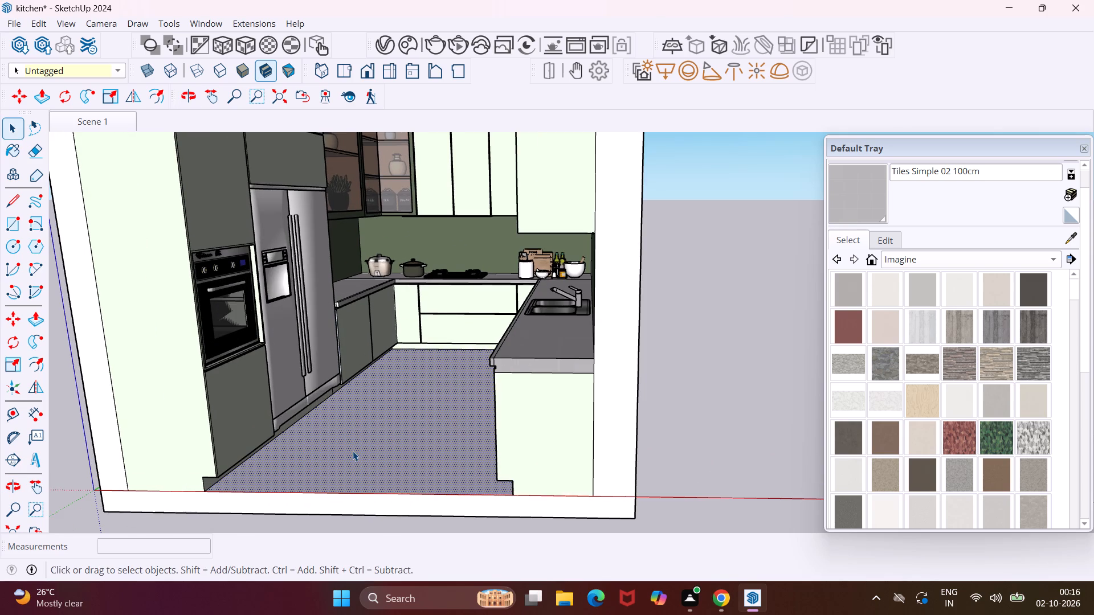
middle_click_drag(353, 451, 384, 448)
scroll(384, 448, "up", 1)
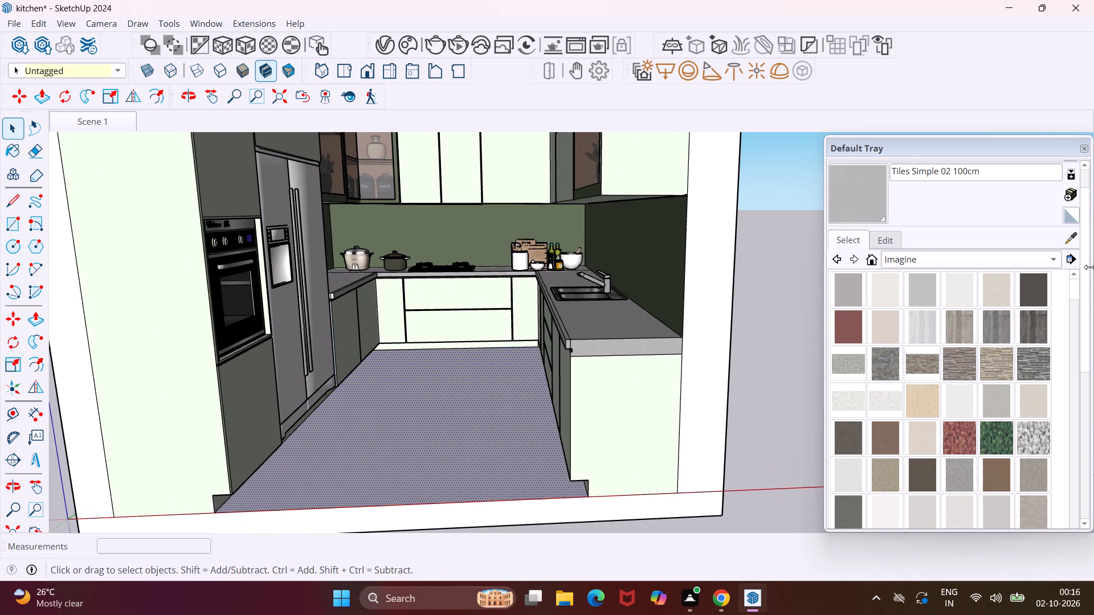
left_click(1053, 263)
left_click(1053, 262)
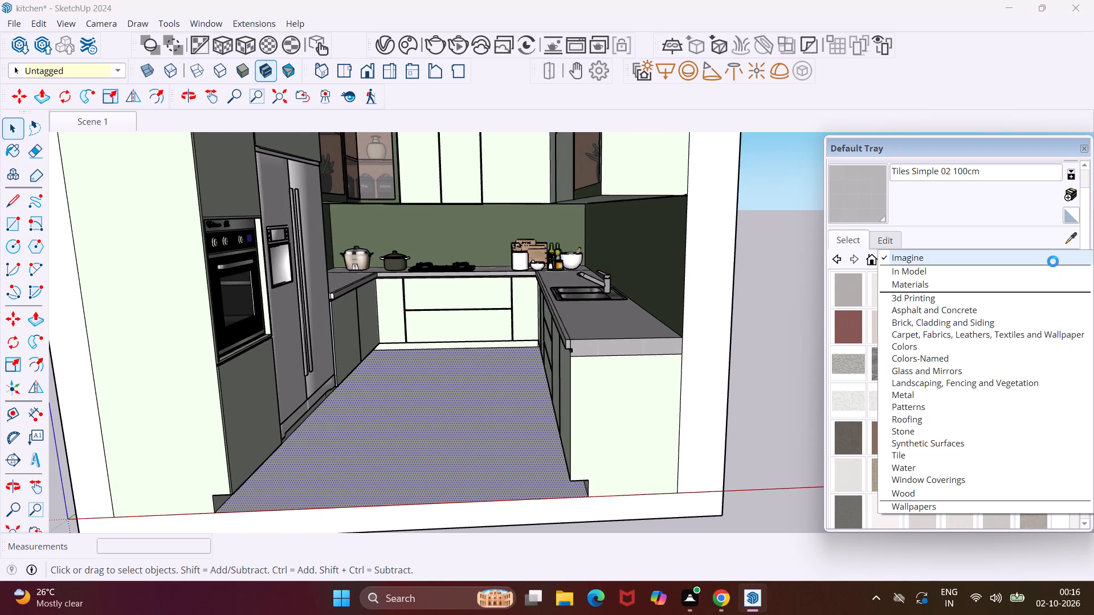
left_click(1068, 263)
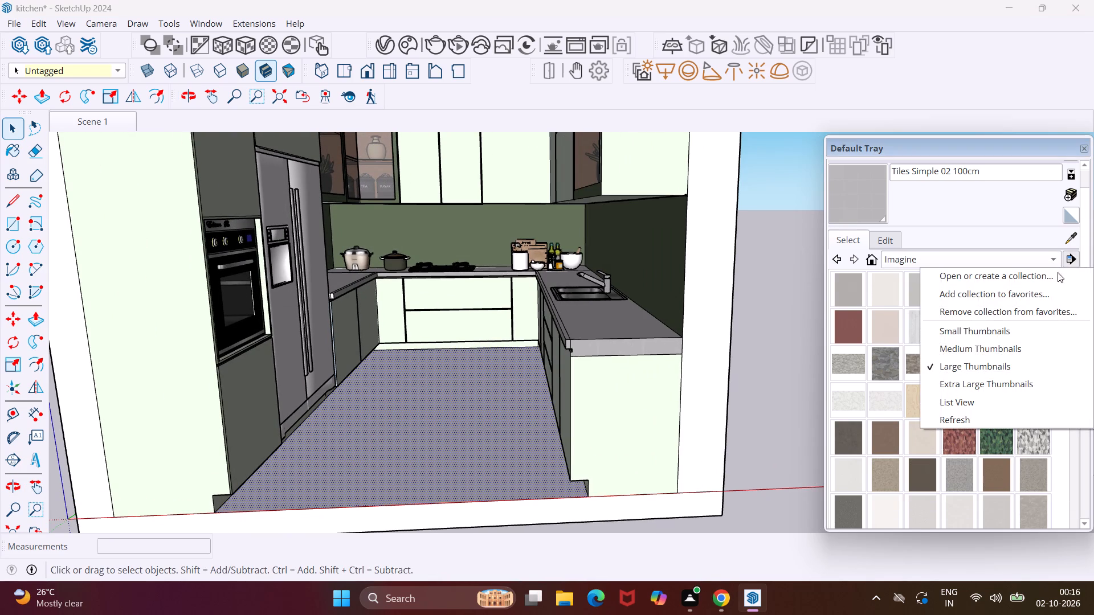
left_click(1052, 276)
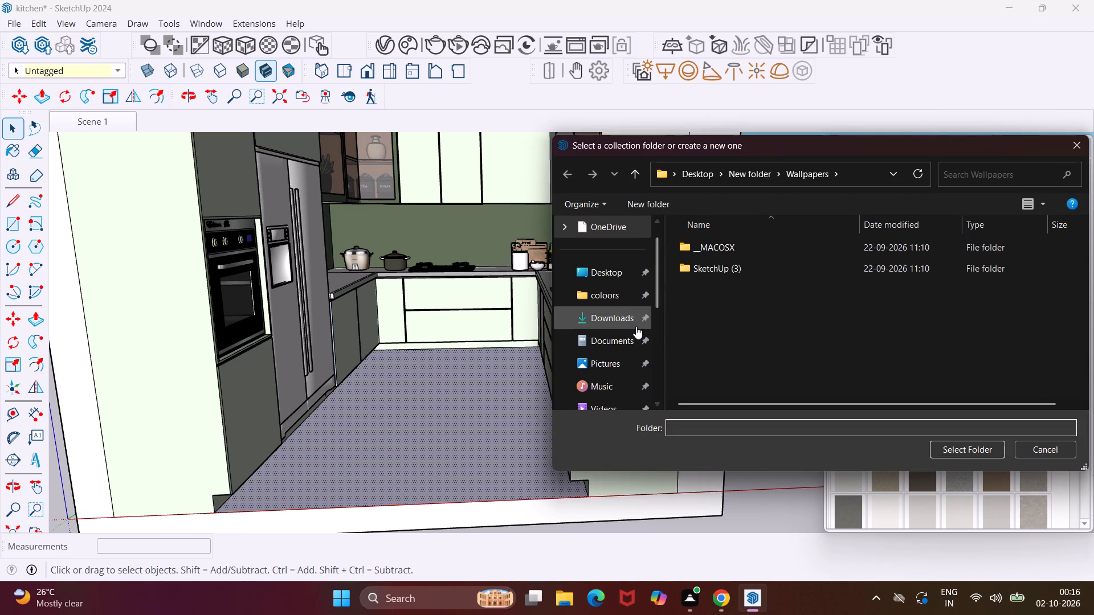
left_click(618, 282)
left_click(696, 278)
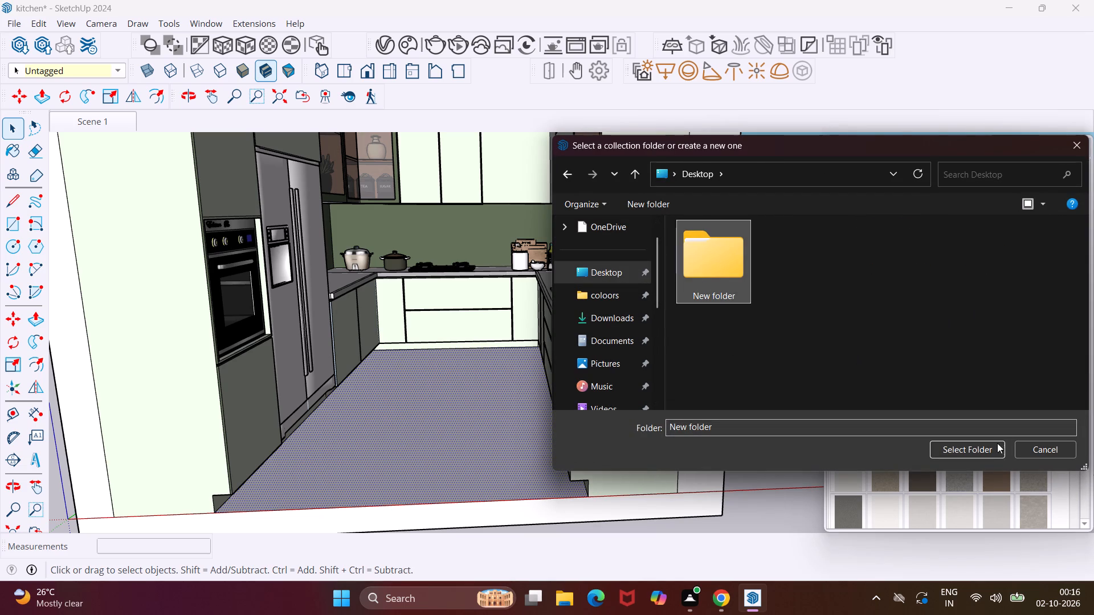
left_click(987, 449)
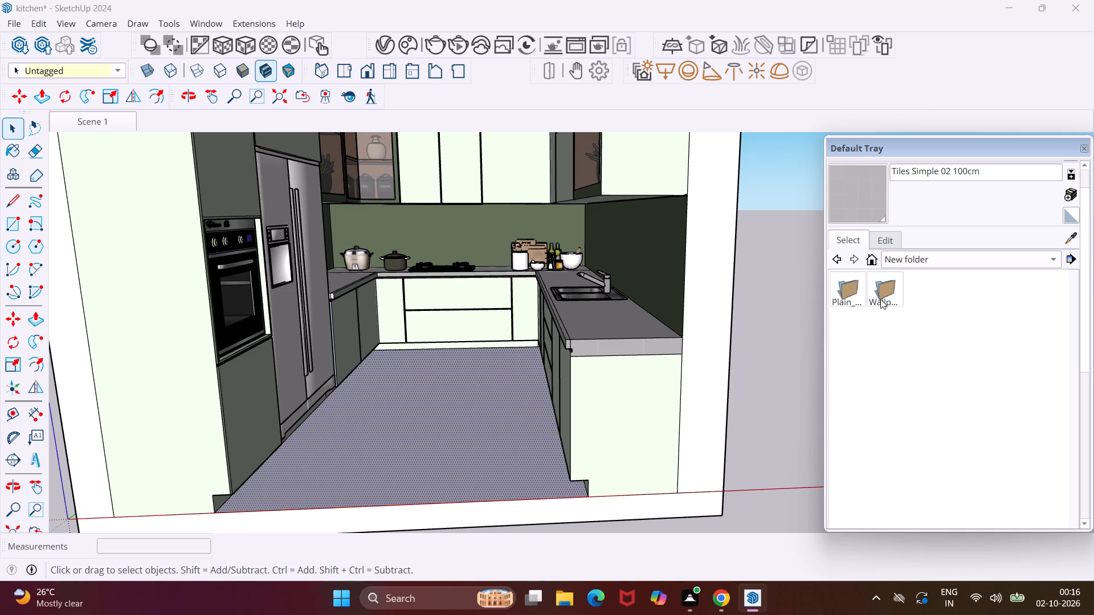
left_click(880, 299)
double_click(880, 299)
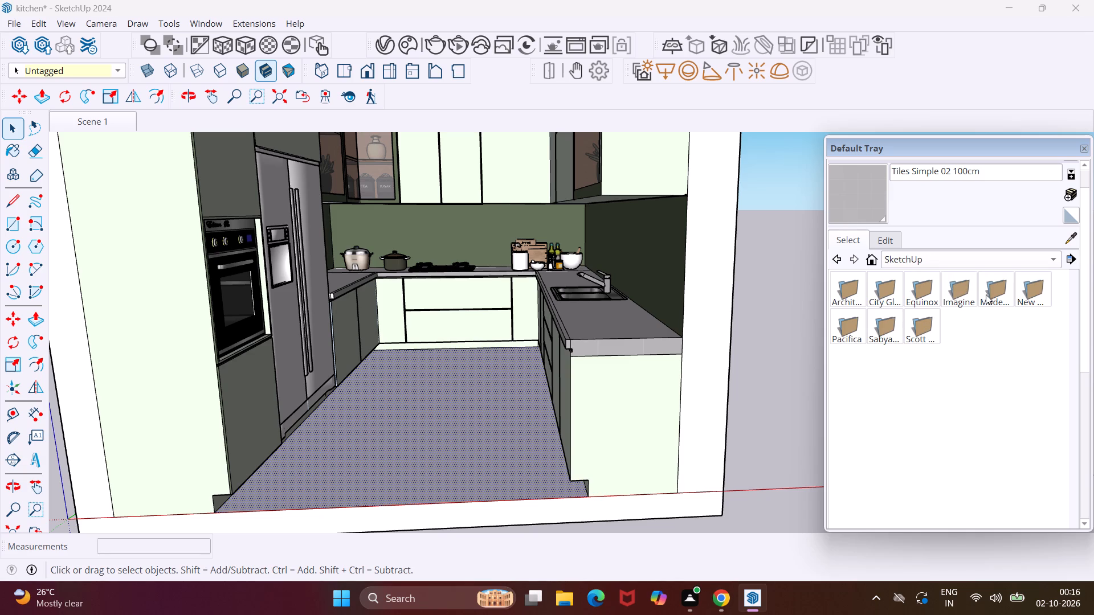
left_click(987, 294)
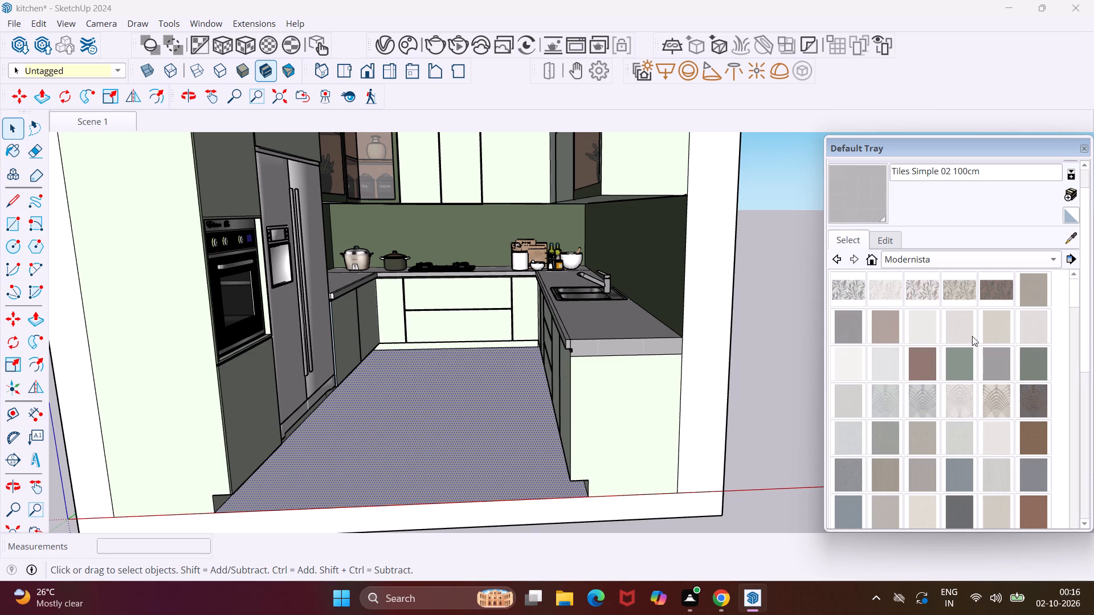
Compare the Nilaya Modernista swatches 32254, 32261, 32262 and 32279 as candidate paint materials.
left_click(957, 405)
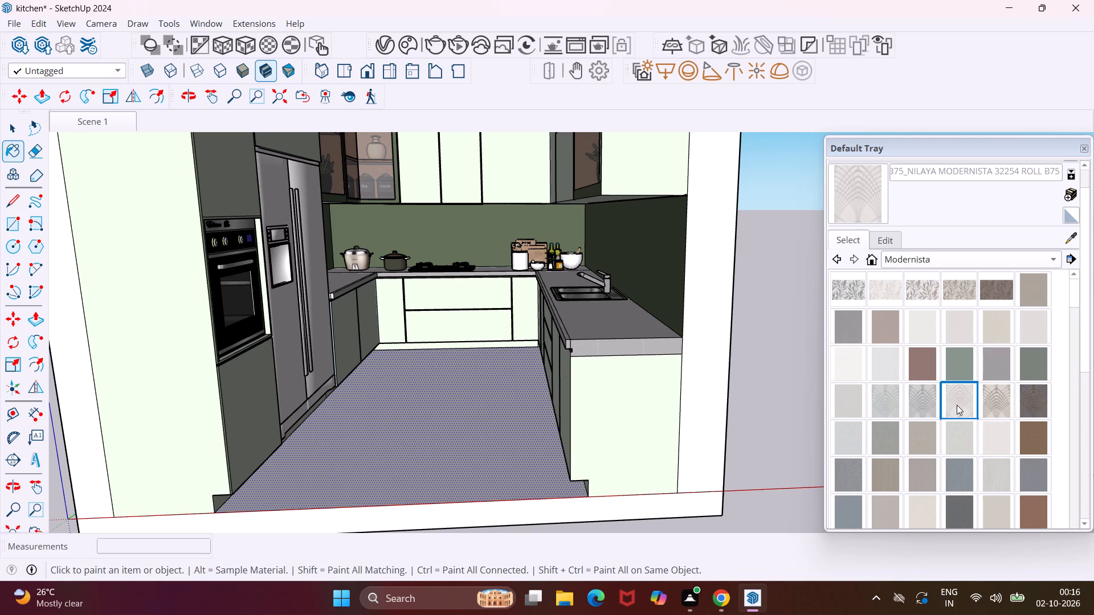
left_click(967, 438)
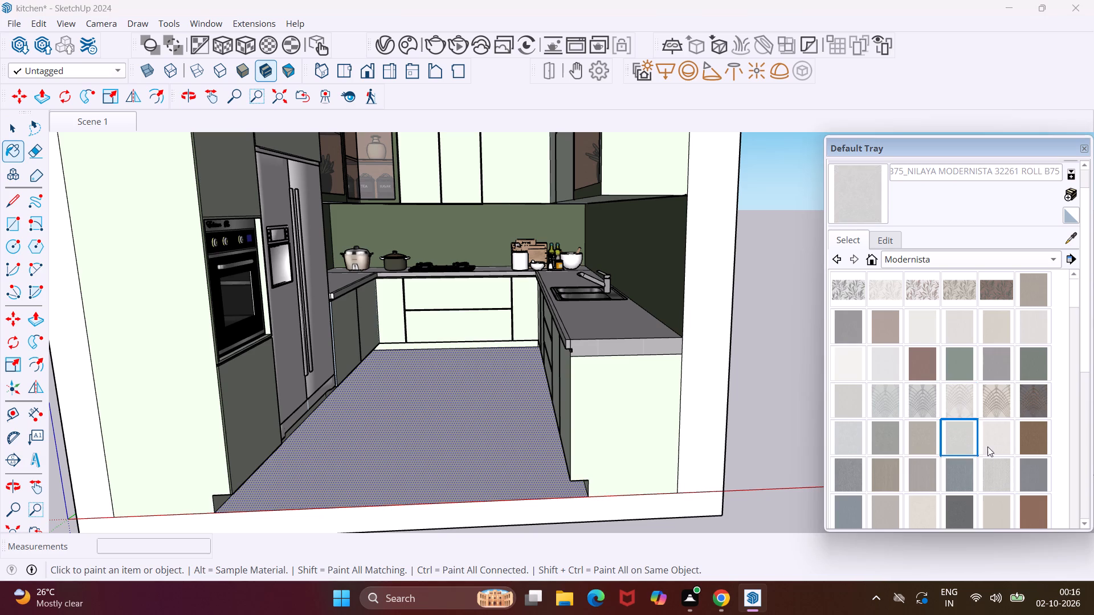
left_click(1003, 445)
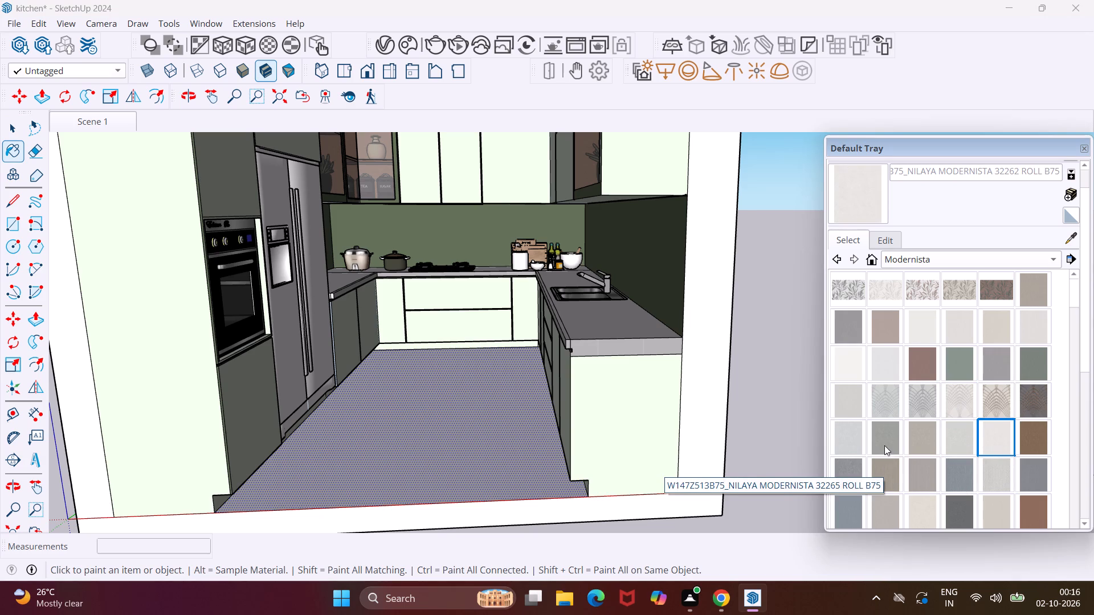
scroll(896, 432, "down", 3)
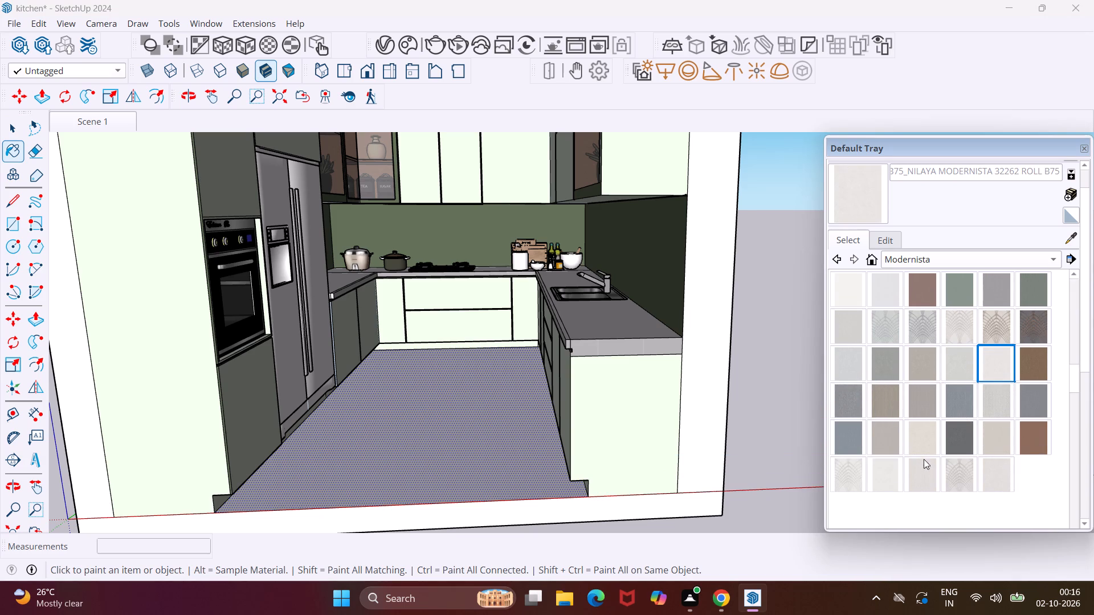
left_click(931, 475)
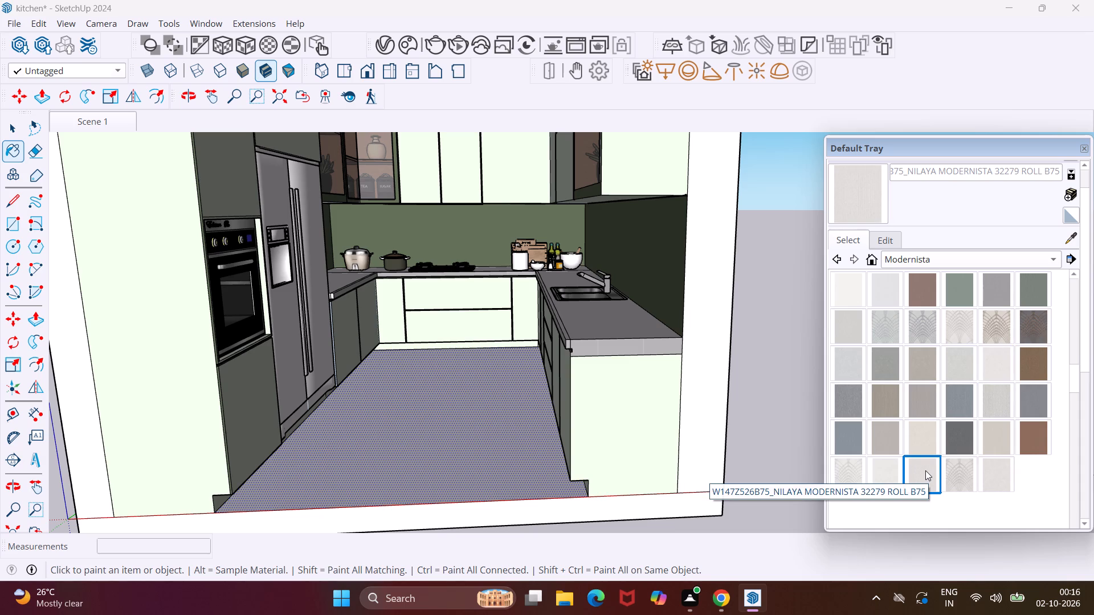
Download the Whitewood Highgloss 300cm material from the V-Ray Material Library in Chaos Cosmos and import it into the scene.
left_click(385, 46)
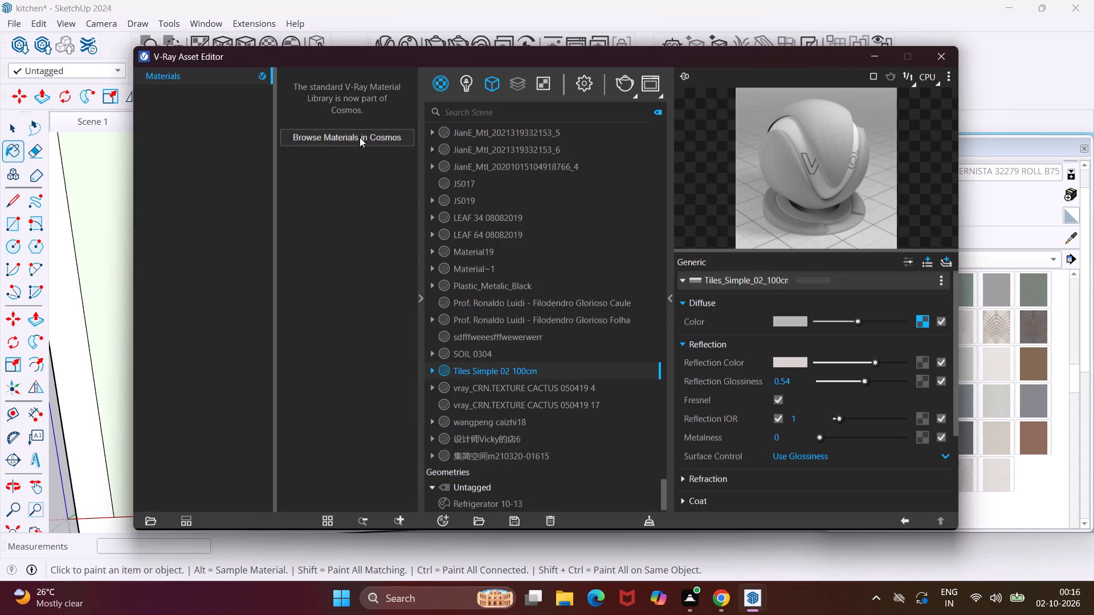
left_click(358, 133)
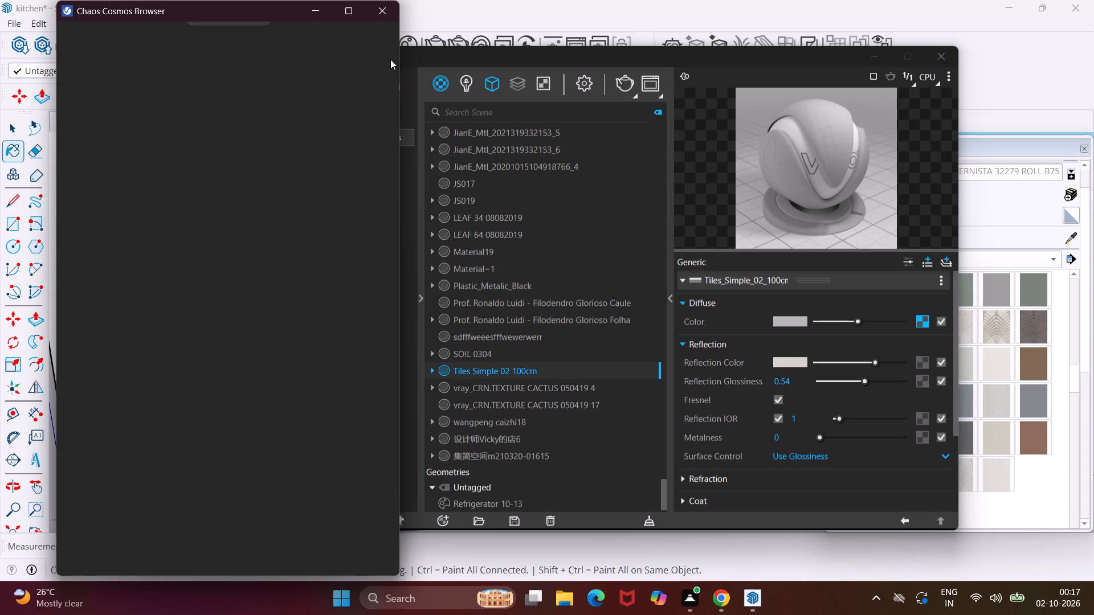
left_click(382, 17)
left_click(394, 133)
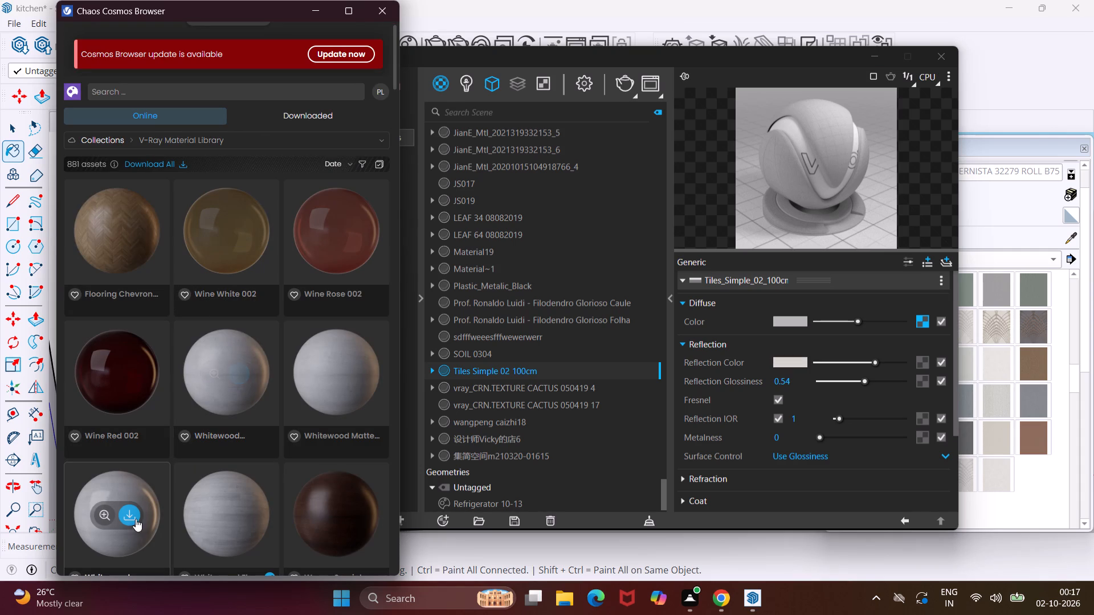
left_click(134, 513)
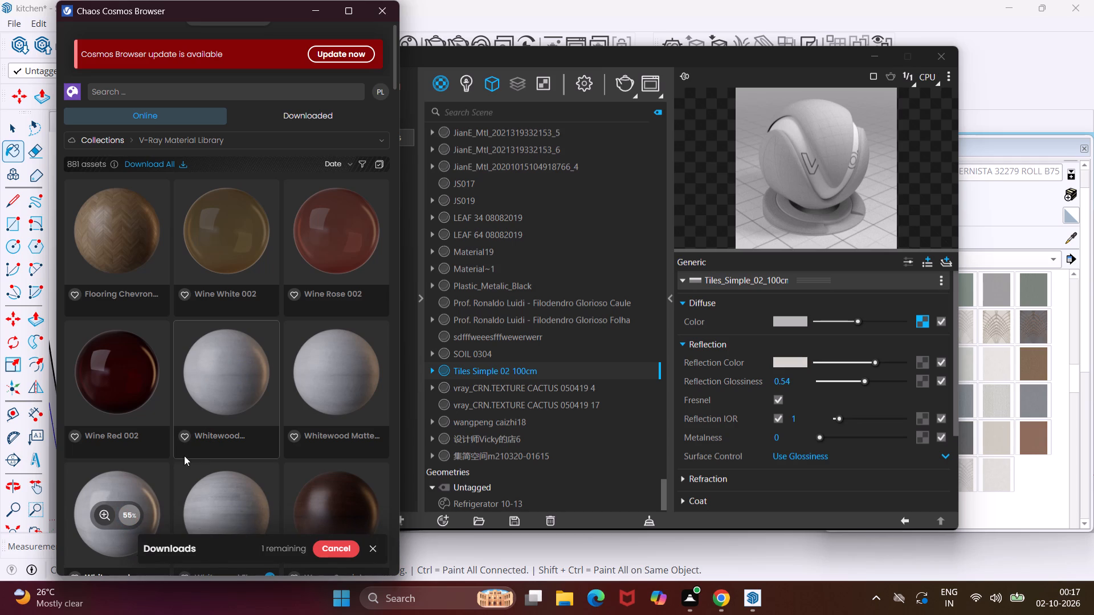
scroll(182, 455, "down", 5)
scroll(182, 455, "up", 1)
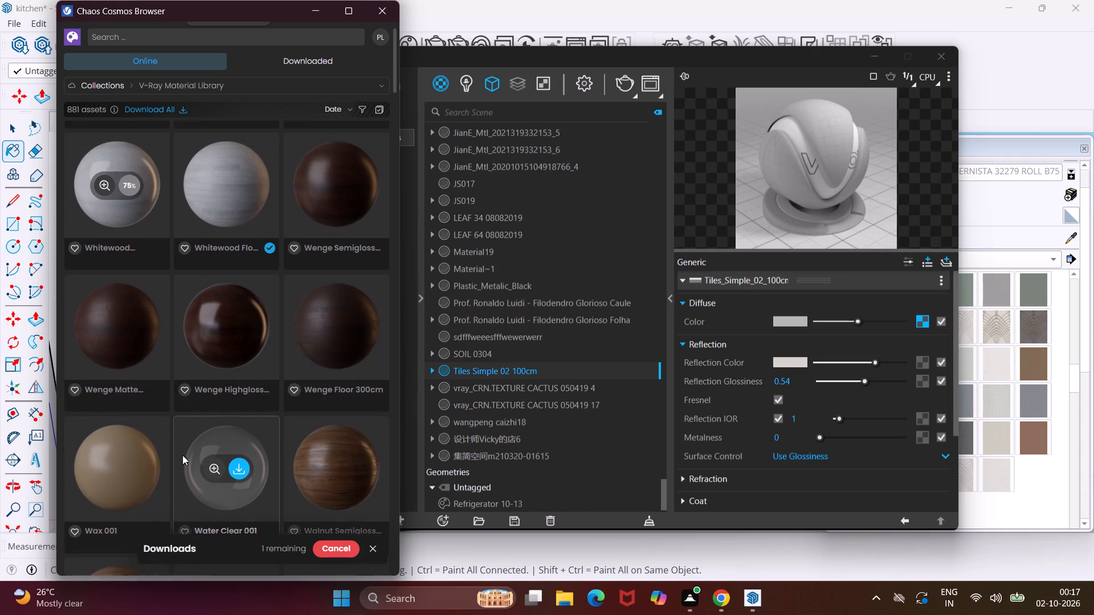
scroll(182, 455, "up", 2)
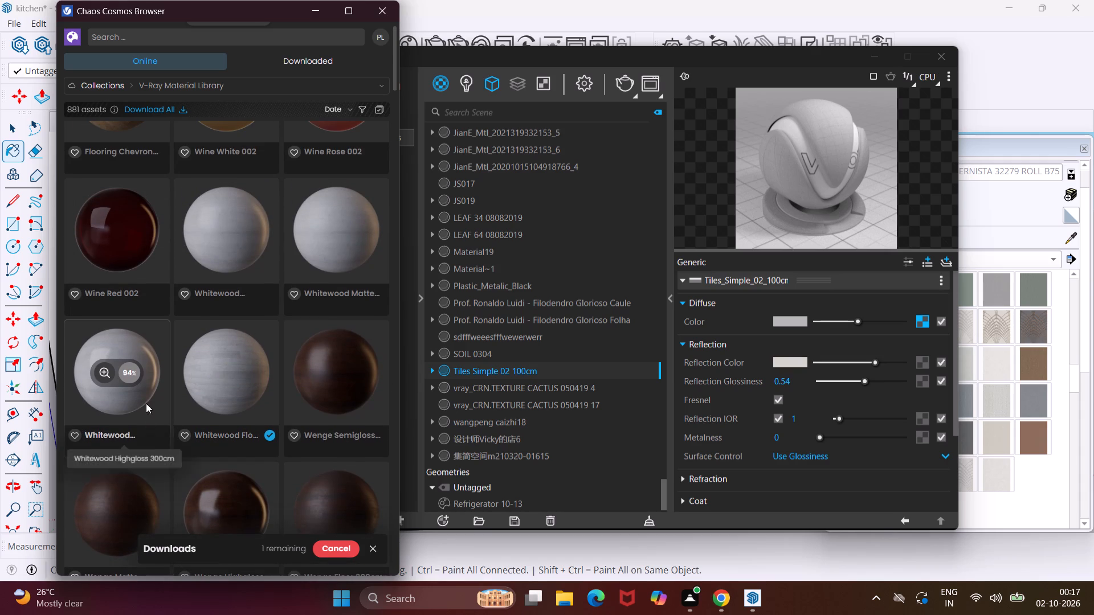
left_click(122, 371)
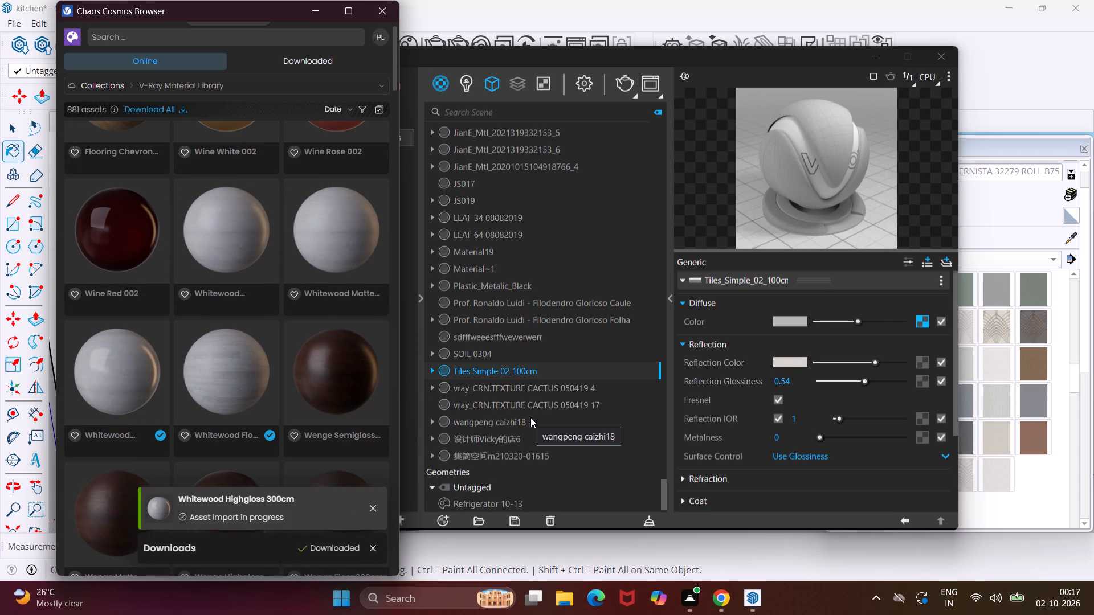
Enable Reflection IOR and raise Reflection Roughness to 0.95 for Whitewood Highgloss 300cm, and close the Asset Editor and Cosmos Browser.
left_click(688, 347)
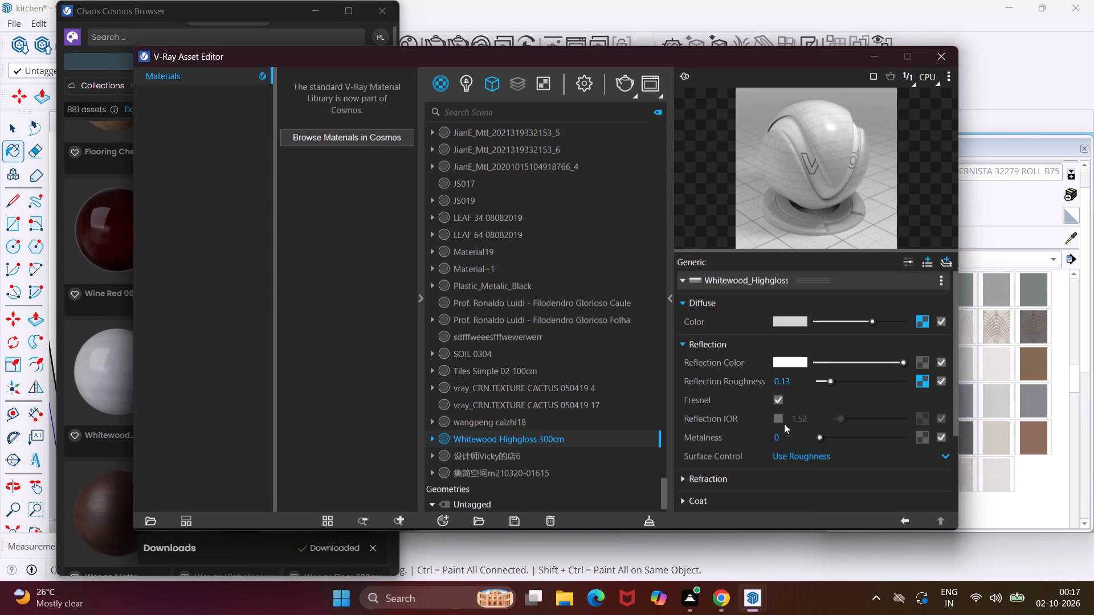
left_click(777, 419)
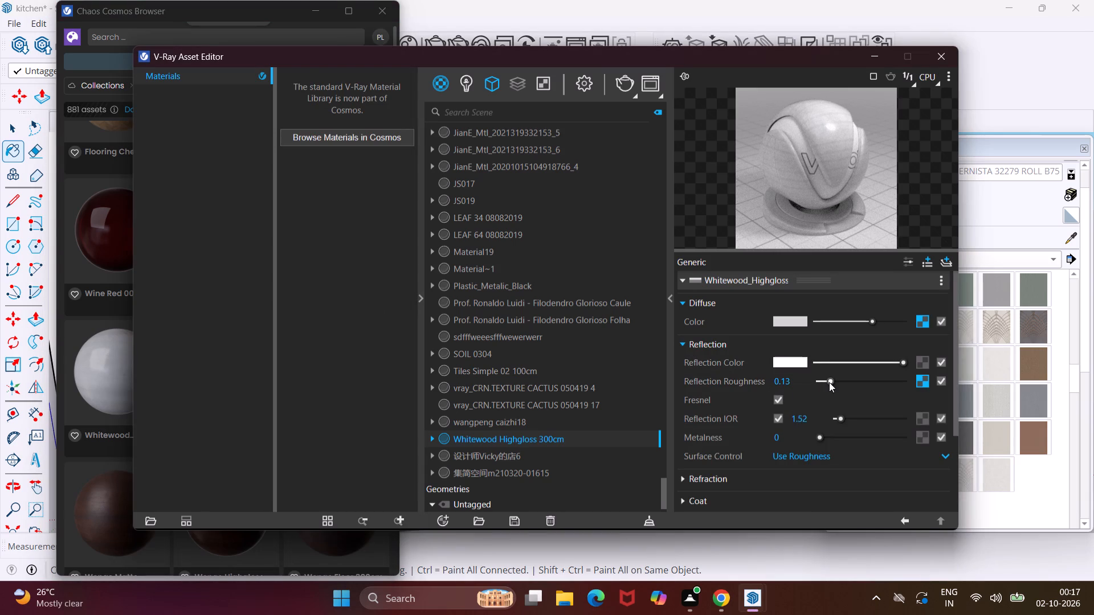
left_click_drag(829, 382, 891, 380)
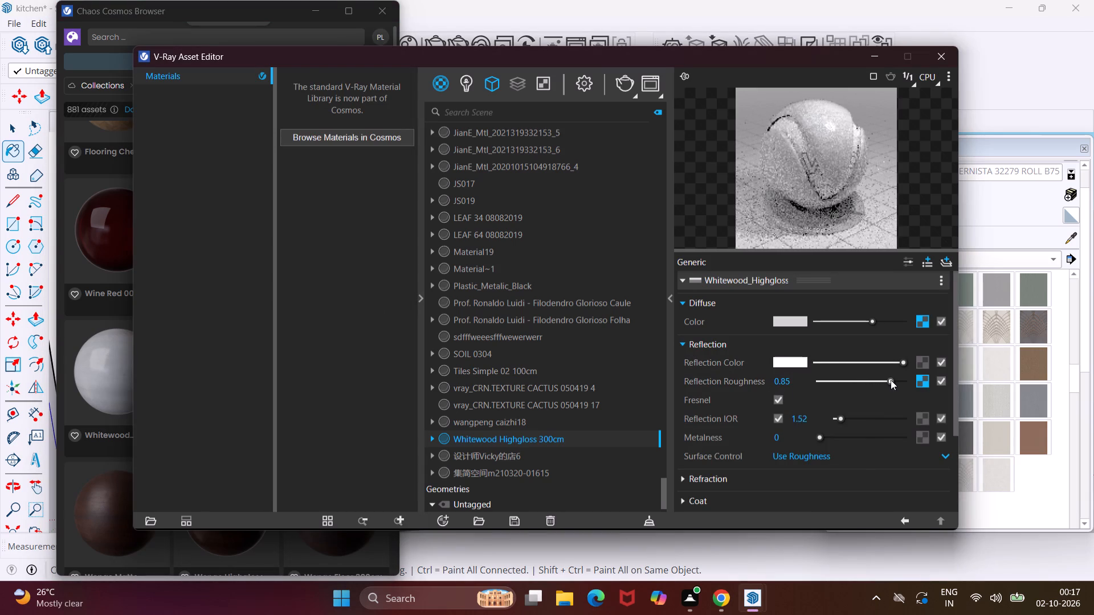
left_click_drag(891, 380, 899, 379)
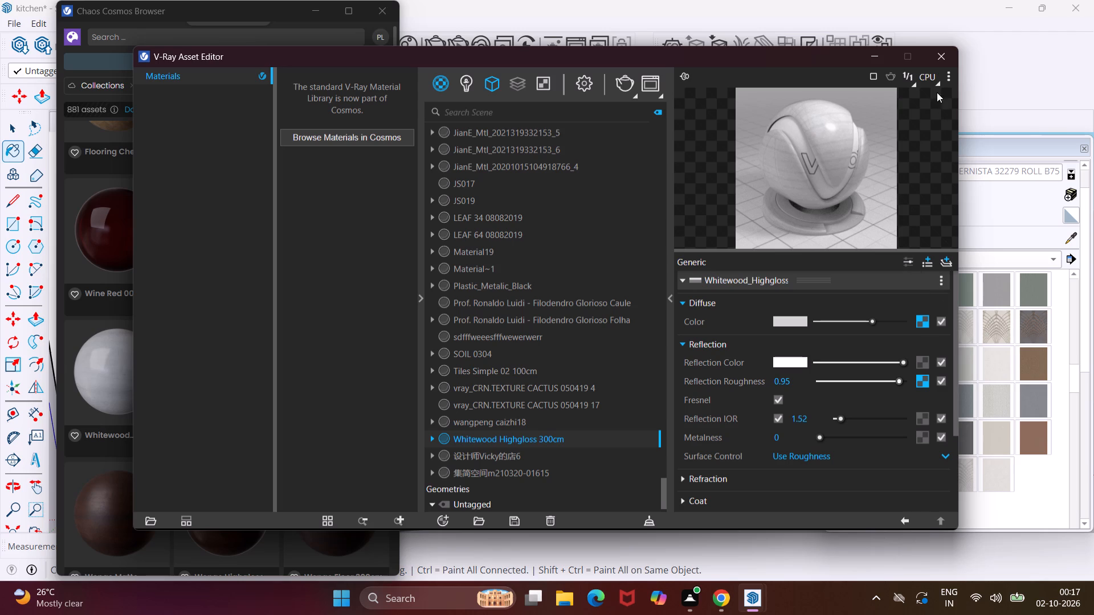
left_click(936, 59)
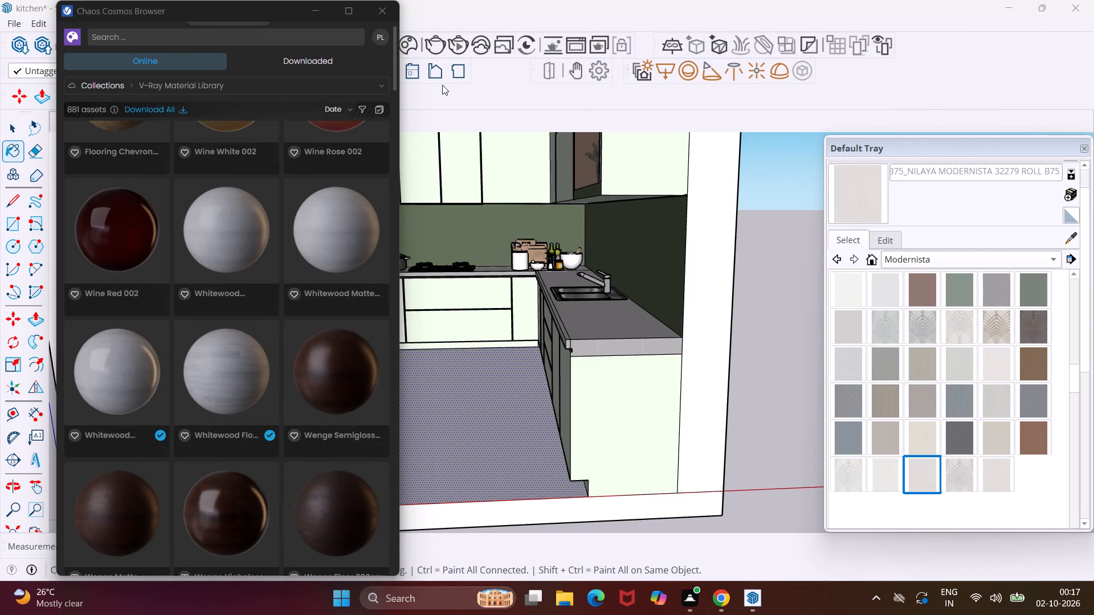
left_click(383, 10)
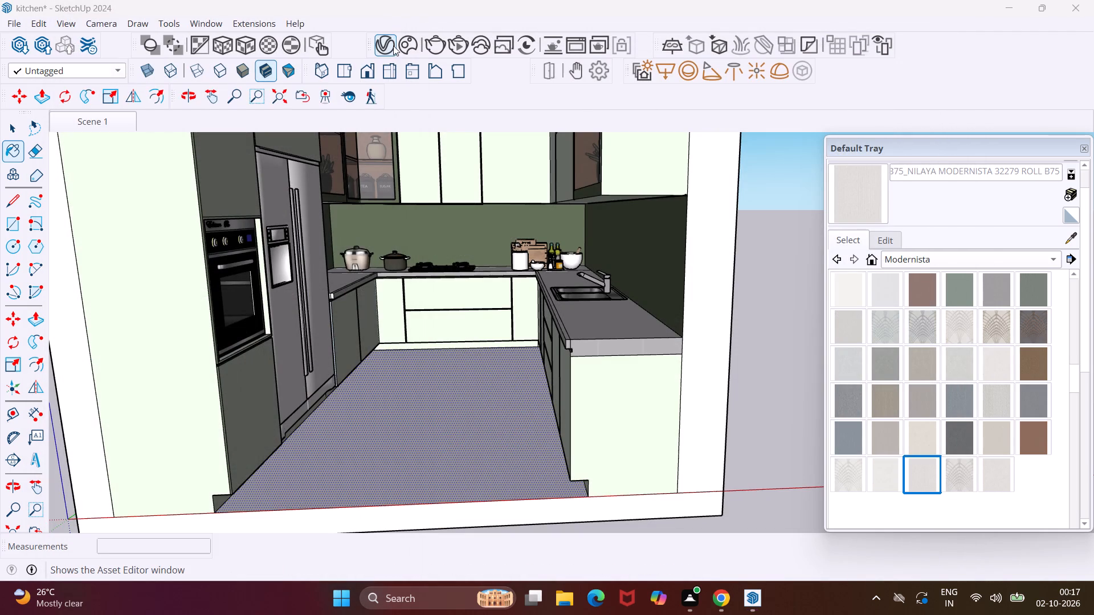
Make Whitewood Highgloss 300cm the active paint material and apply it to the kitchen floor.
left_click(393, 45)
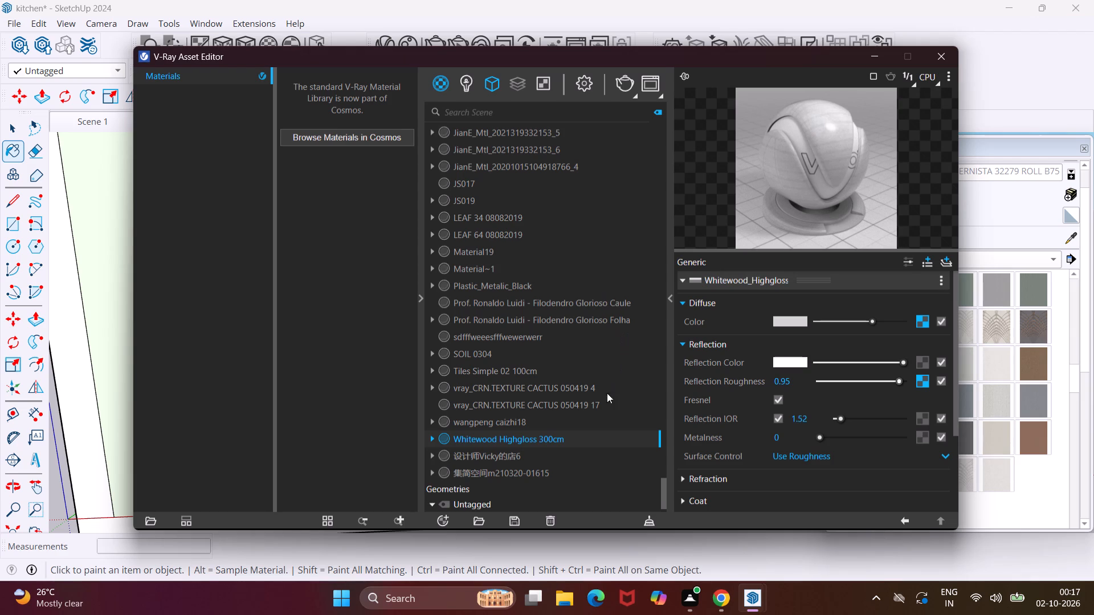
double_click(564, 440)
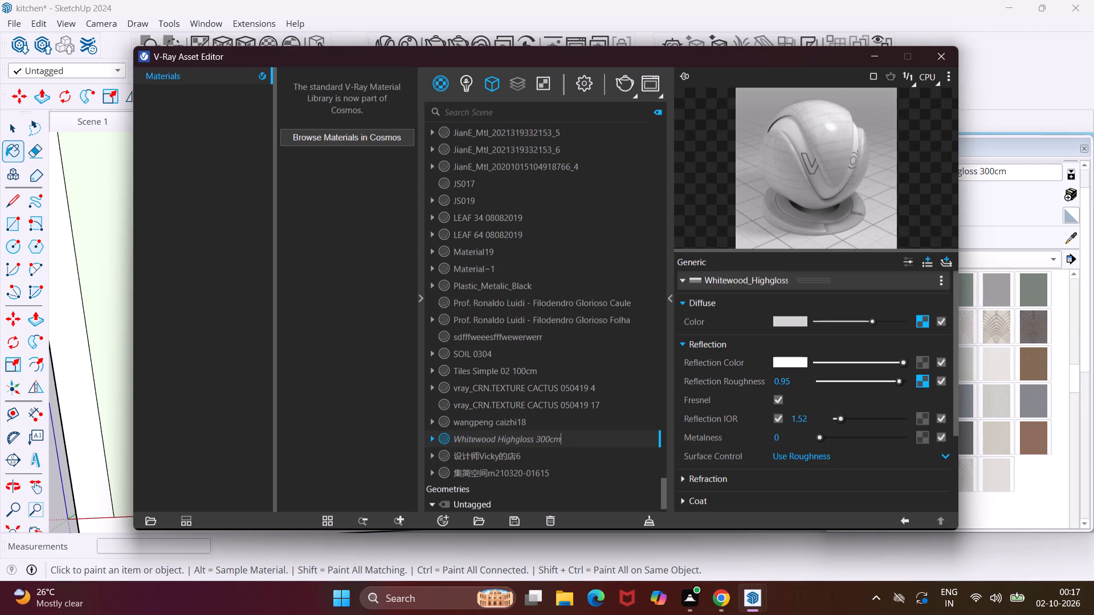
left_click(942, 50)
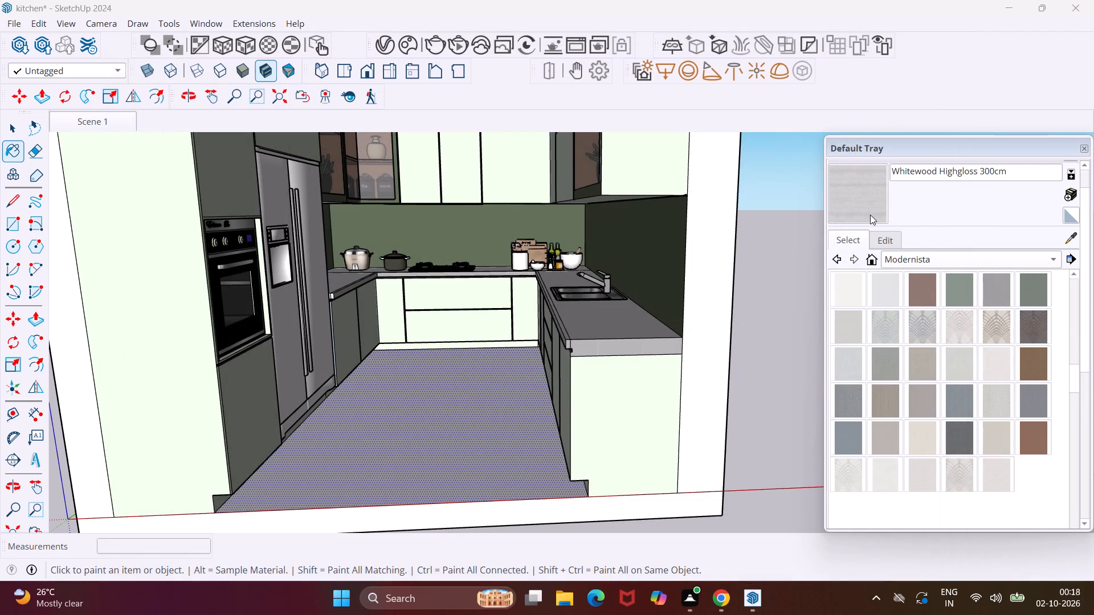
left_click(846, 198)
left_click(456, 464)
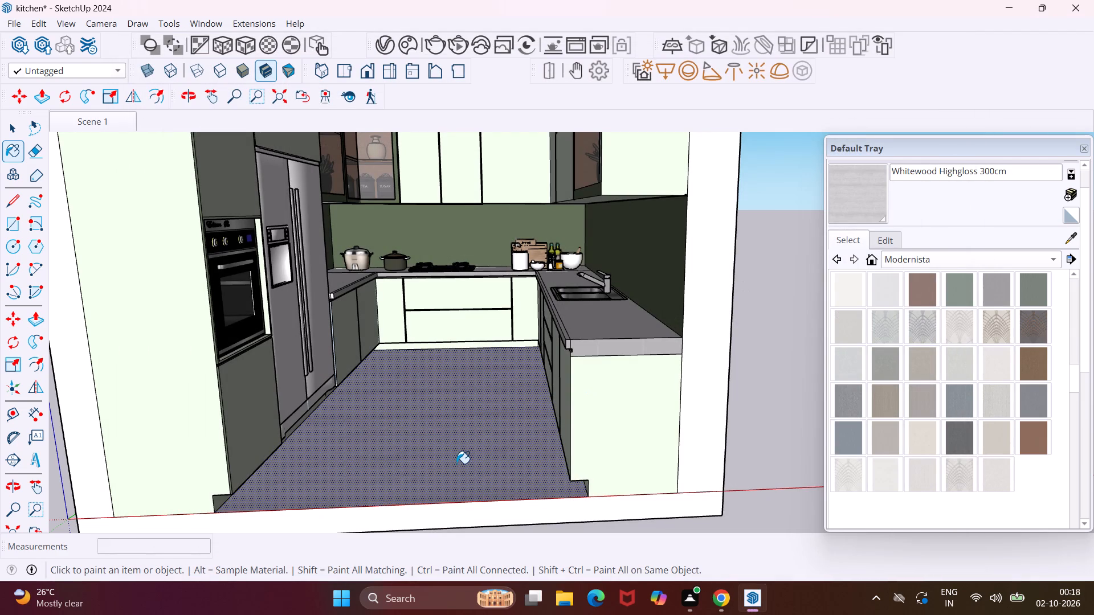
scroll(454, 464, "down", 7)
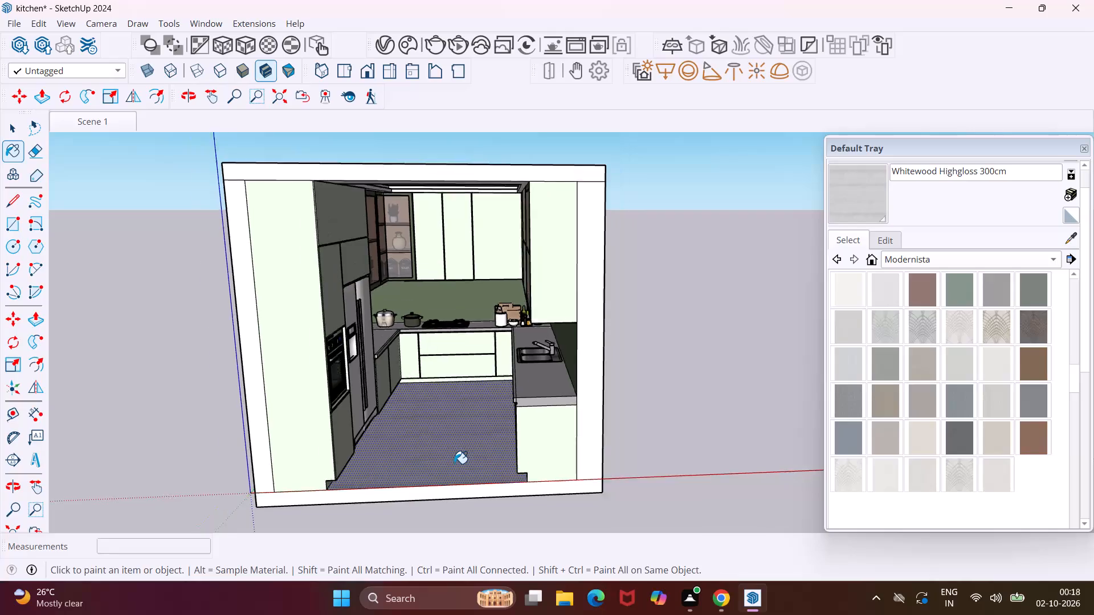
scroll(454, 464, "down", 2)
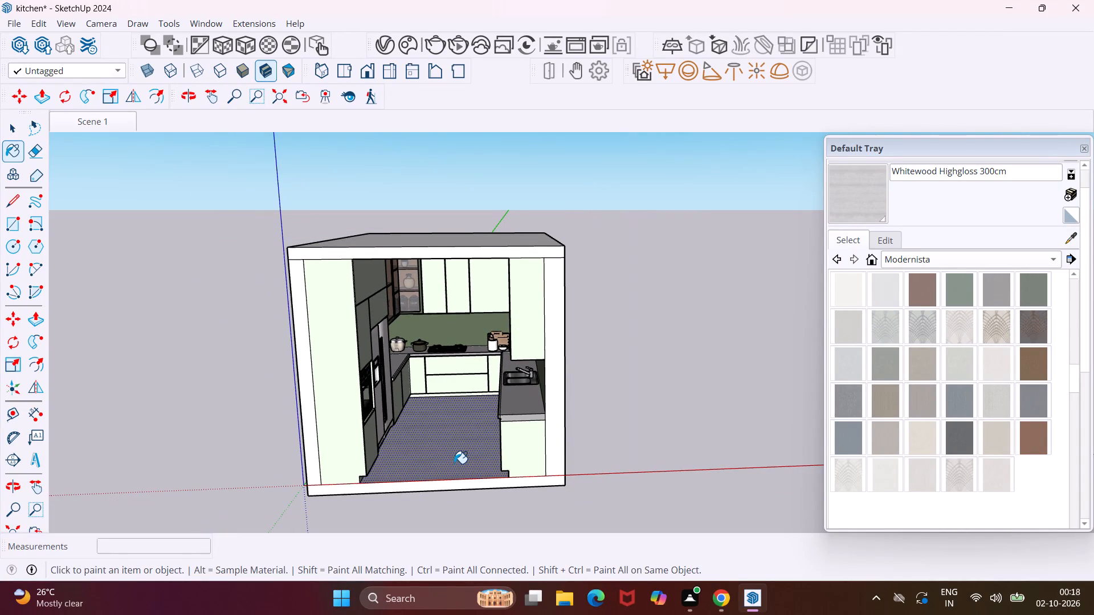
key("Escape")
key("space")
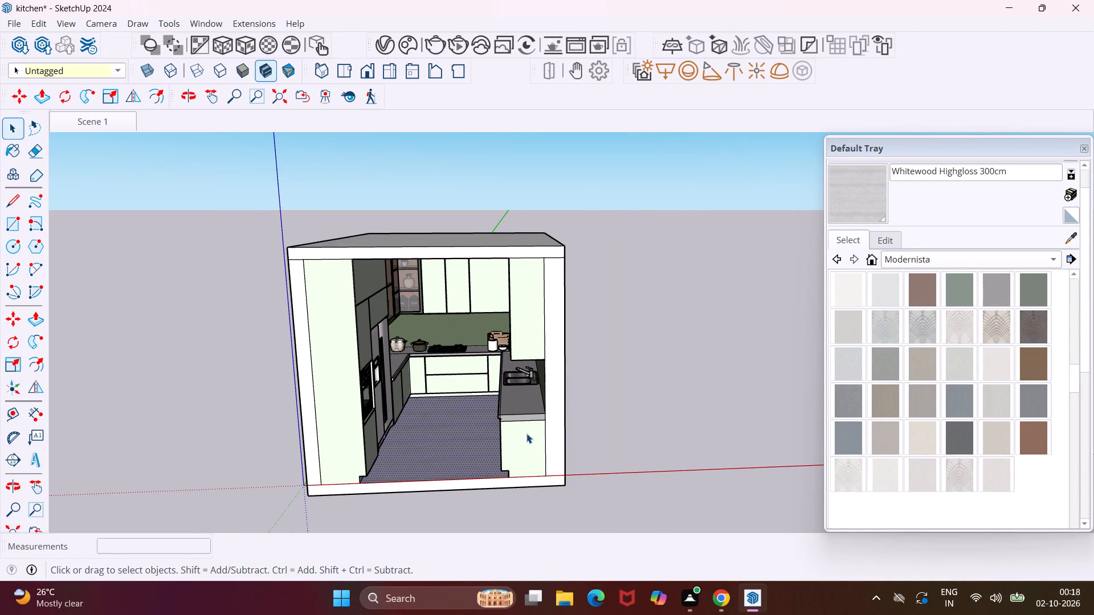
left_click(596, 458)
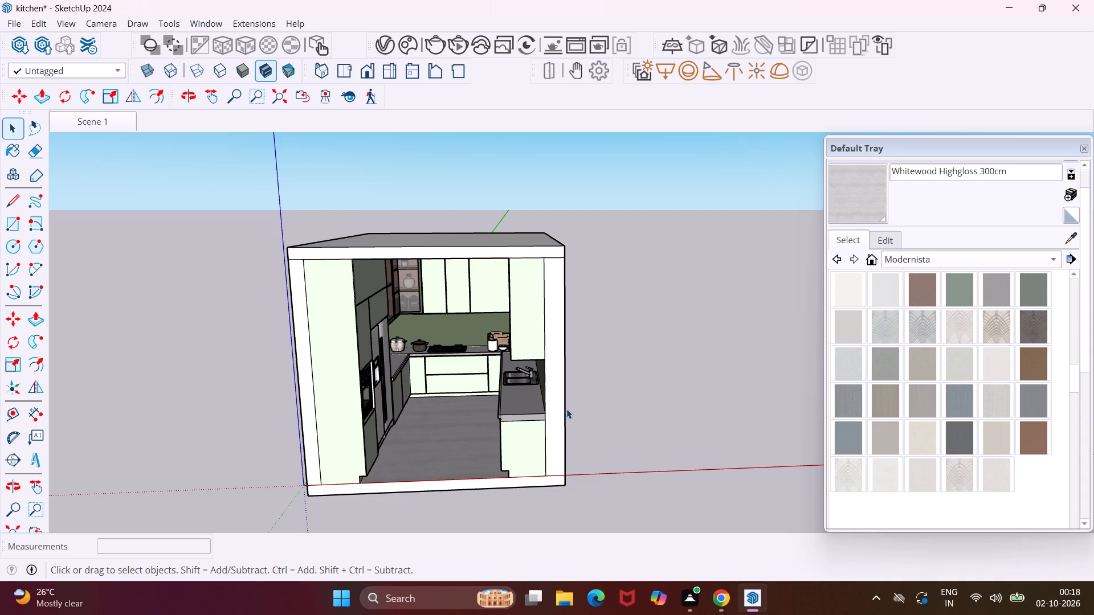
Push/Pull the front end face of the sink-side wall outward by about 5' 6 9/16".
left_click(558, 400)
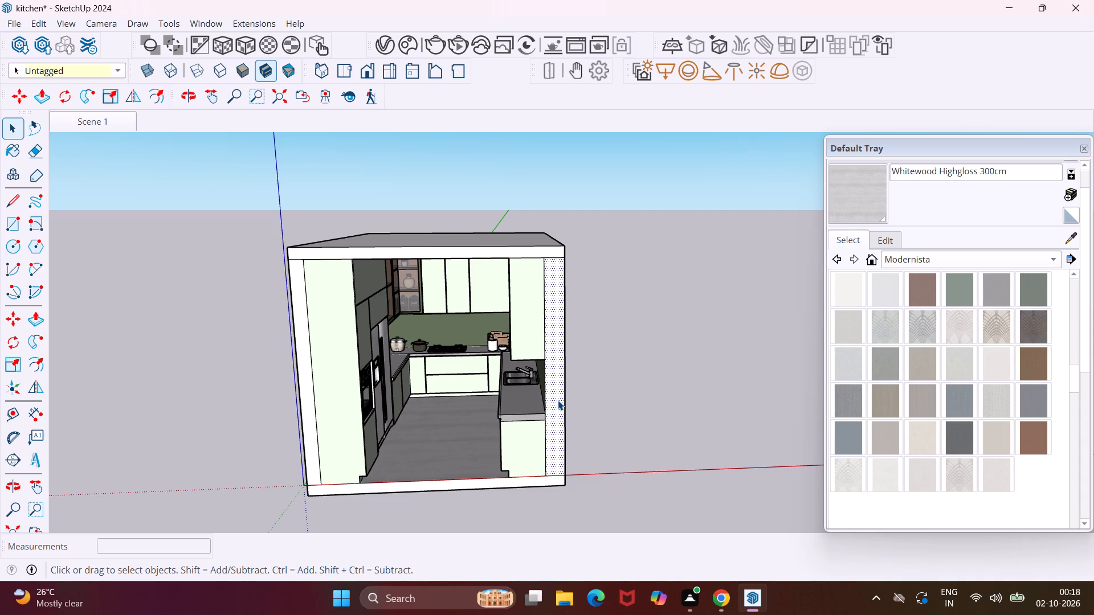
key("p")
left_click(558, 400)
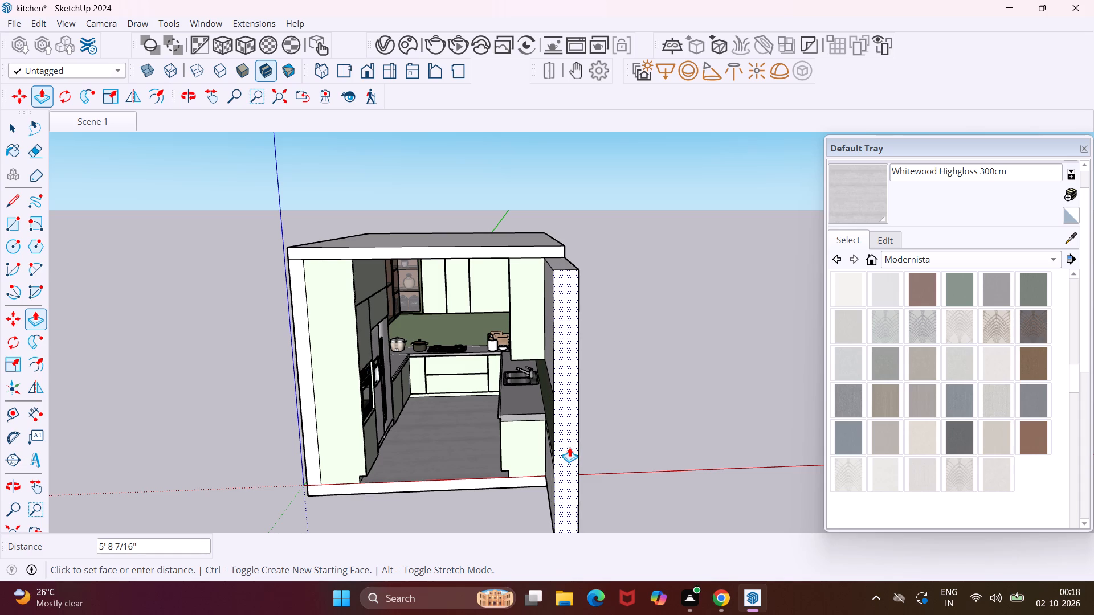
middle_click_drag(569, 447, 581, 447)
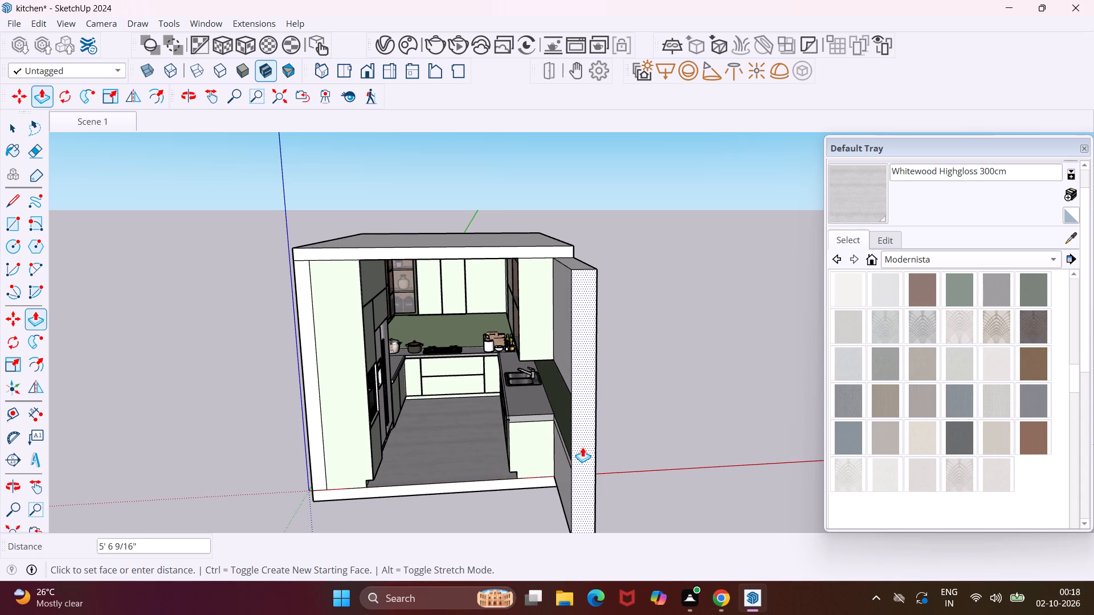
left_click(582, 447)
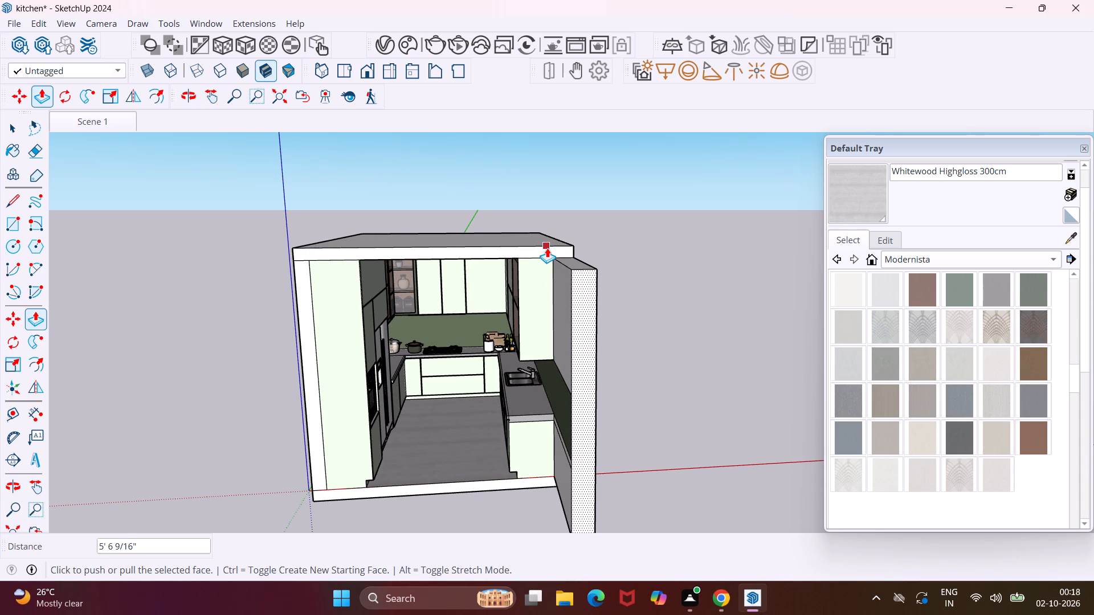
key("Escape")
key("space")
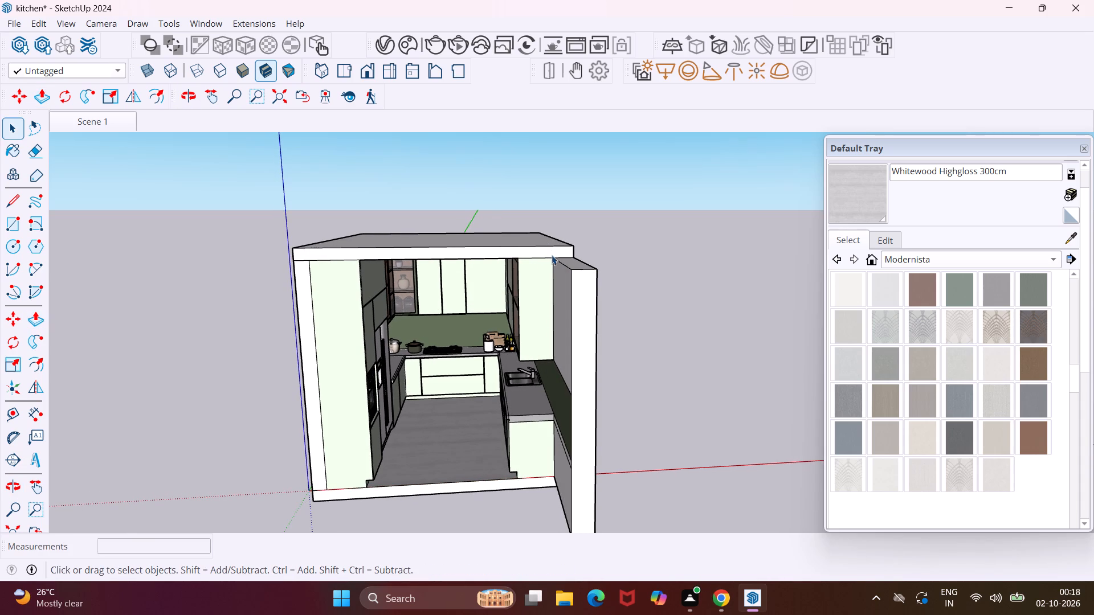
Extend the ceiling slab's front face by 5' 6 9/16" to align with the end of the extended sink-side wall.
left_click(552, 255)
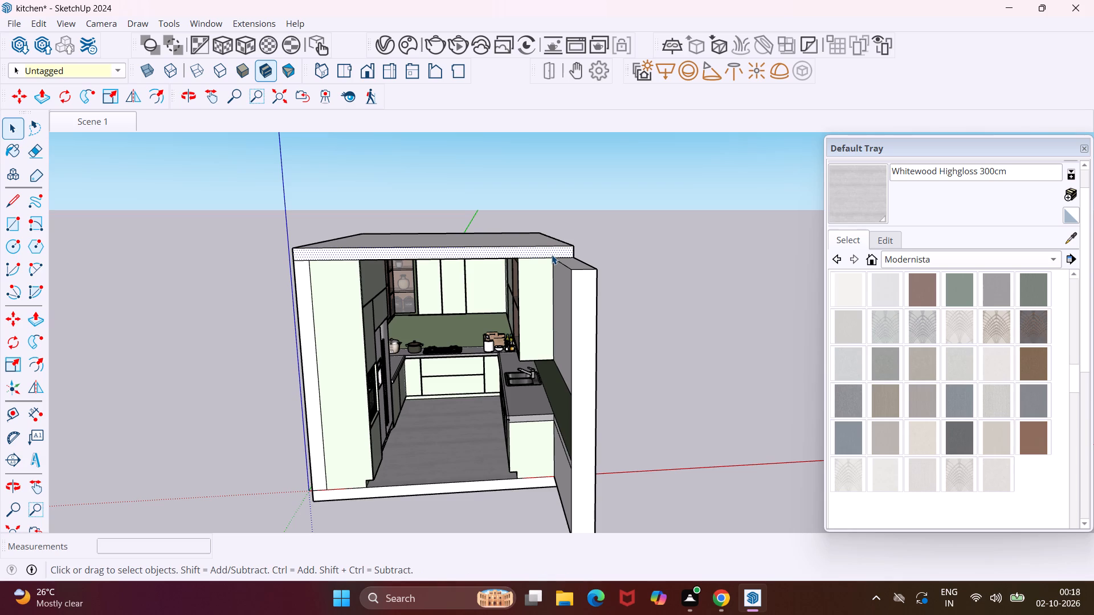
key("p")
left_click(552, 252)
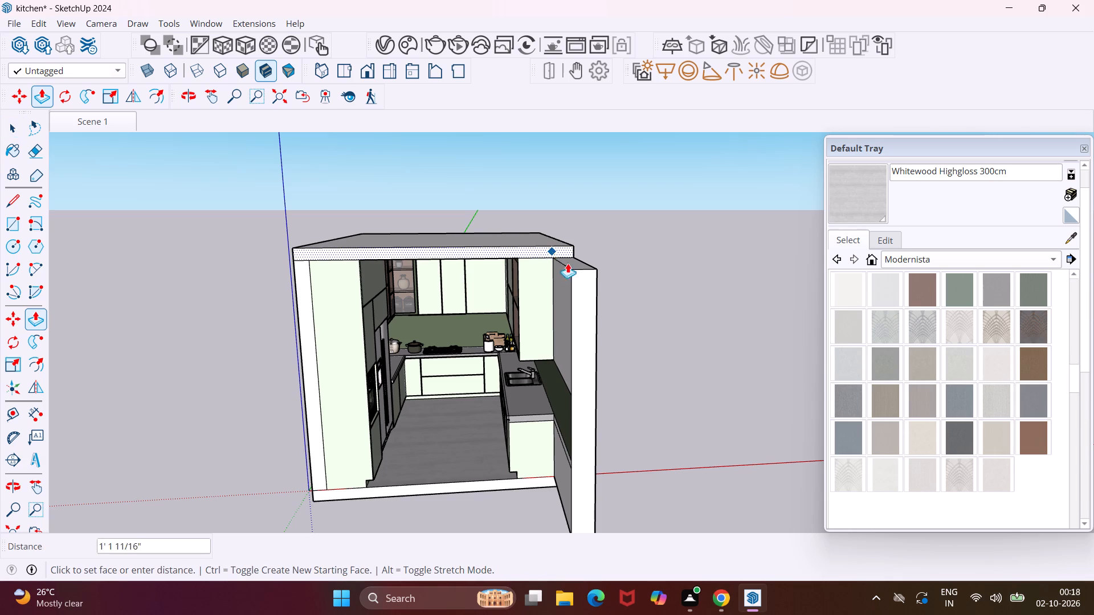
left_click(585, 271)
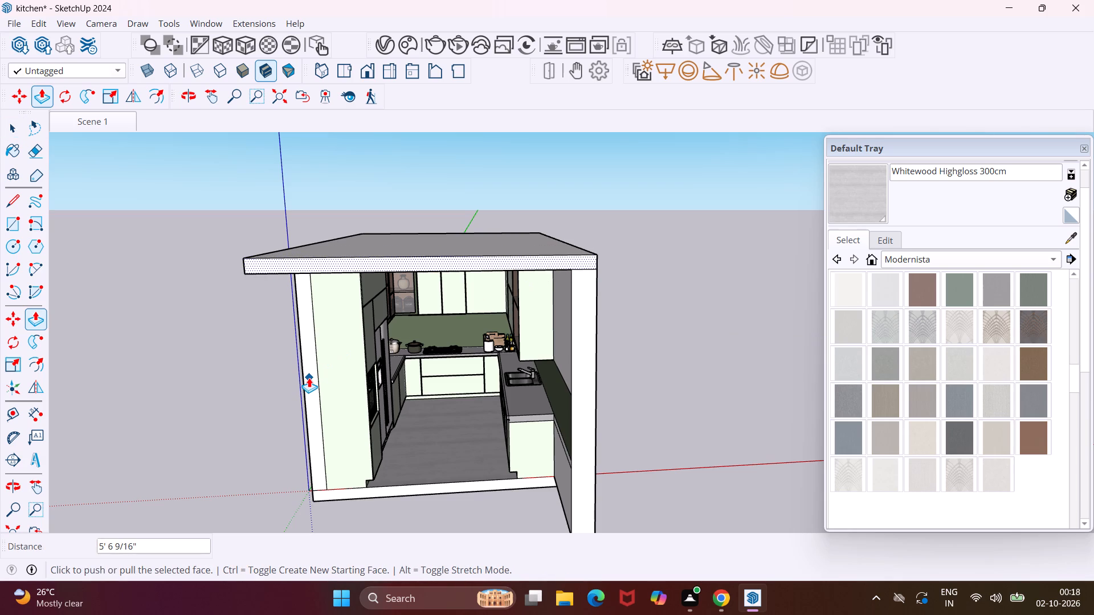
key("Escape")
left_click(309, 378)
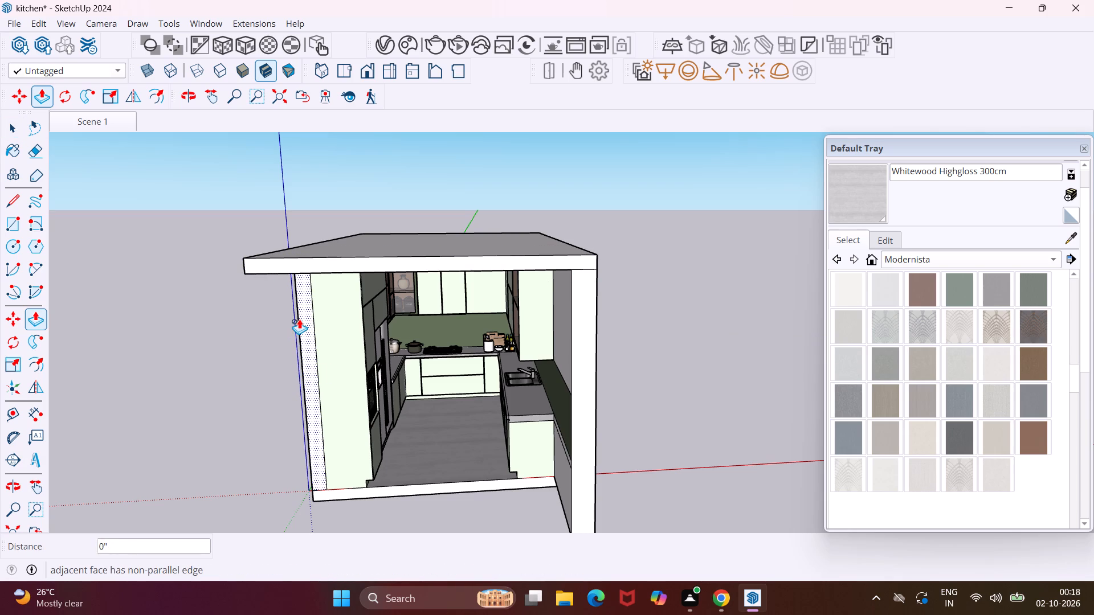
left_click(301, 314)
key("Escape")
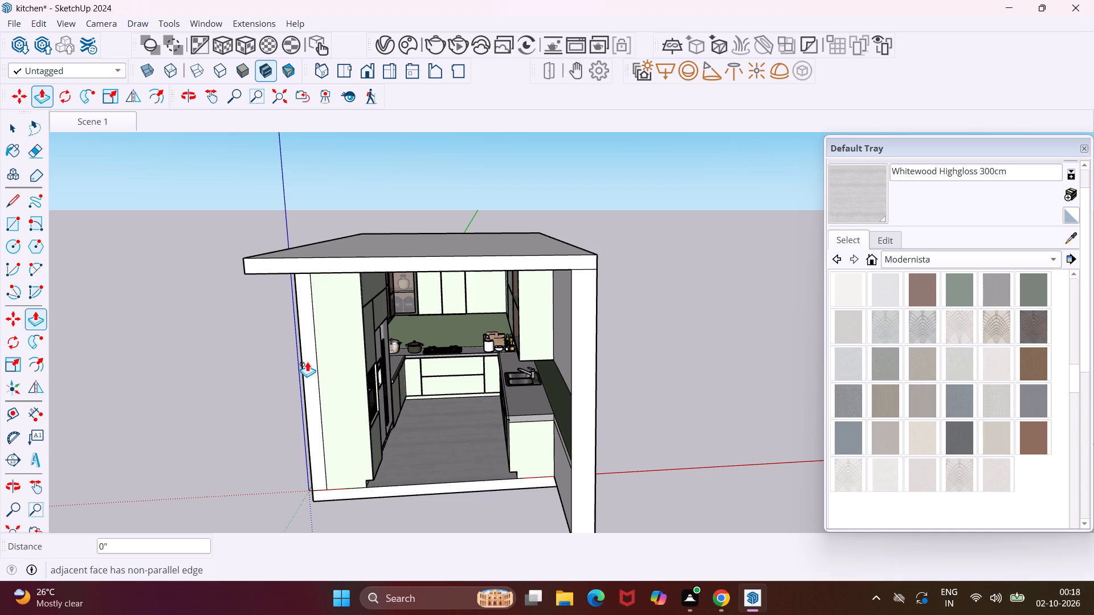
Extend the front end face of the refrigerator-side wall by 5' 6 9/16" to align with the ceiling slab's front edge.
key("space")
left_click(307, 362)
key("p")
left_click(307, 362)
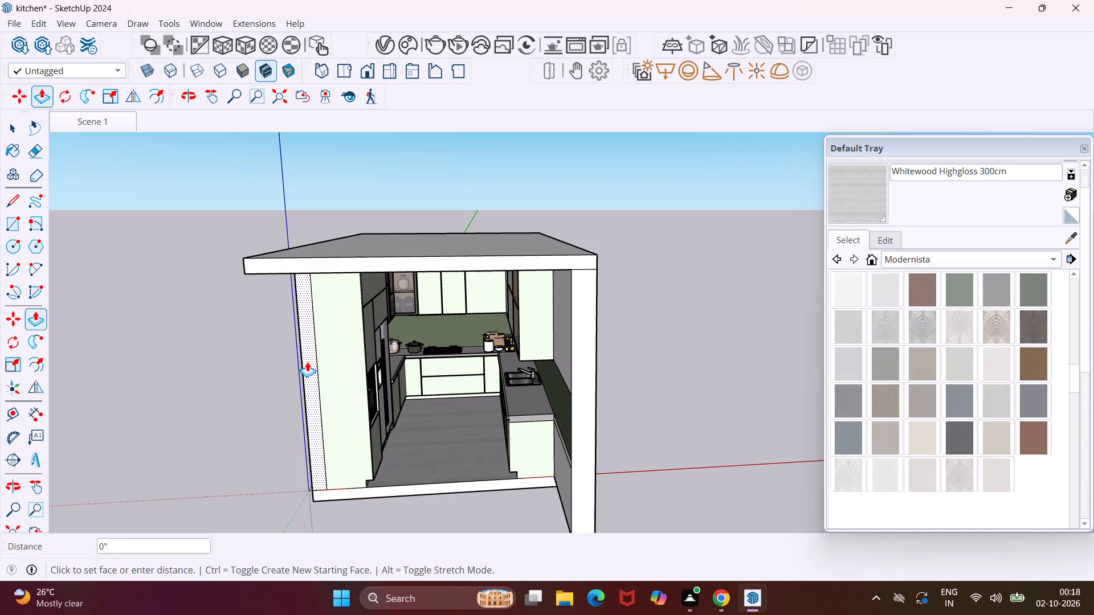
left_click(260, 267)
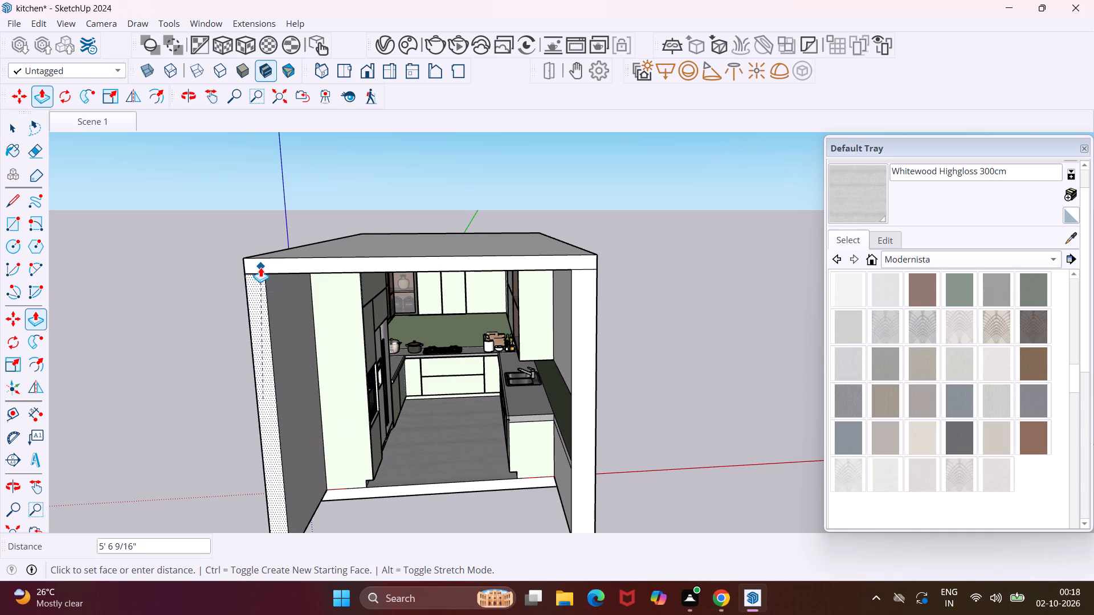
key("Escape")
key("space")
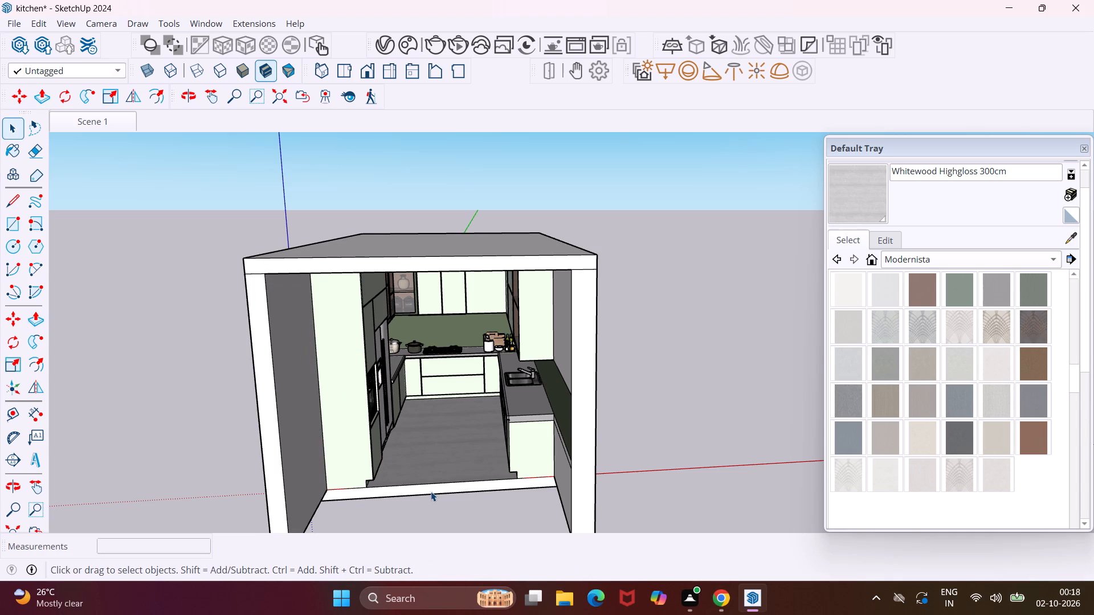
Push/Pull the floor slab's front face outward by 5' 6 9/16" to align with the extended refrigerator-side wall.
left_click(426, 489)
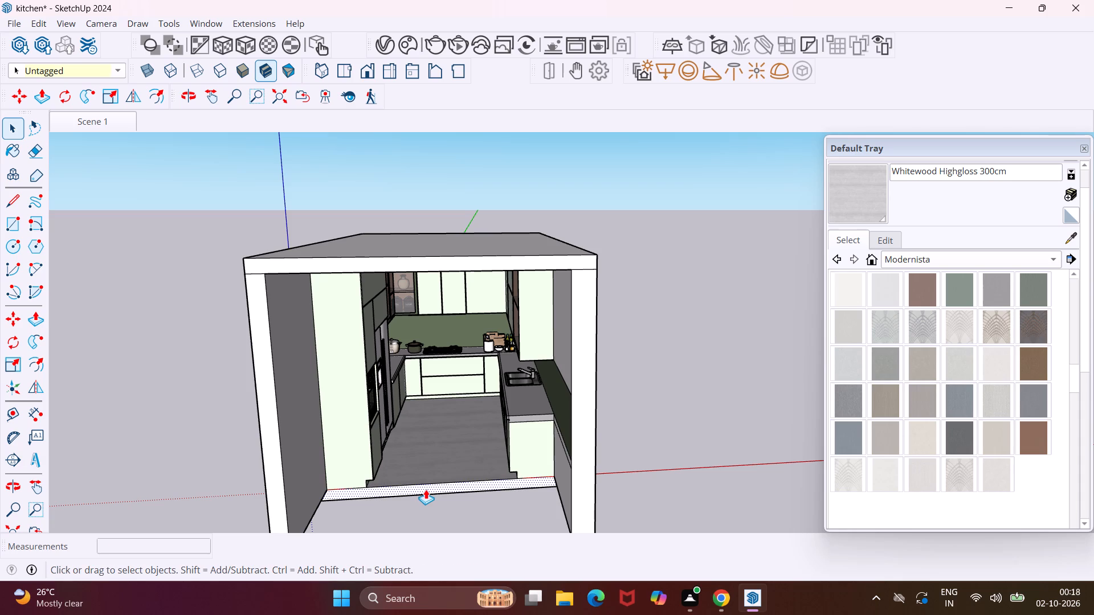
key("p")
left_click(426, 489)
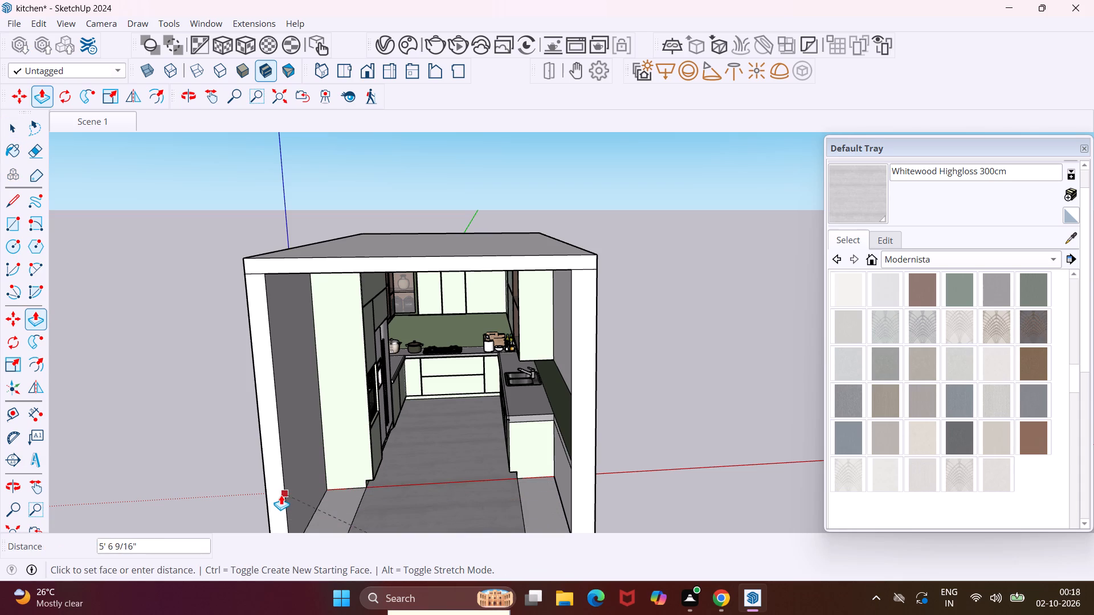
left_click(280, 494)
key("Escape")
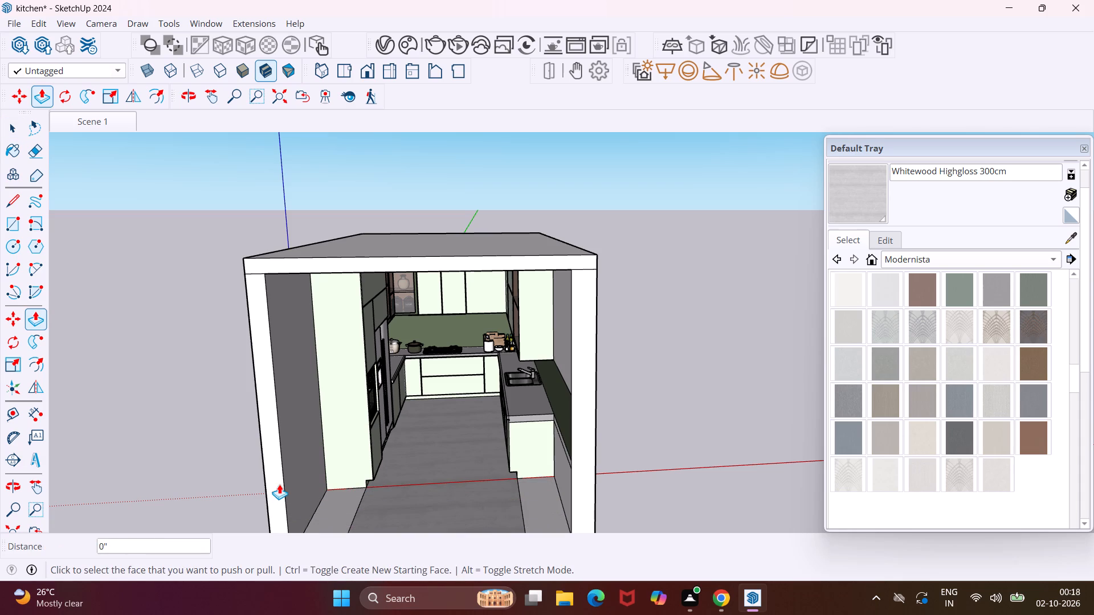
key("space")
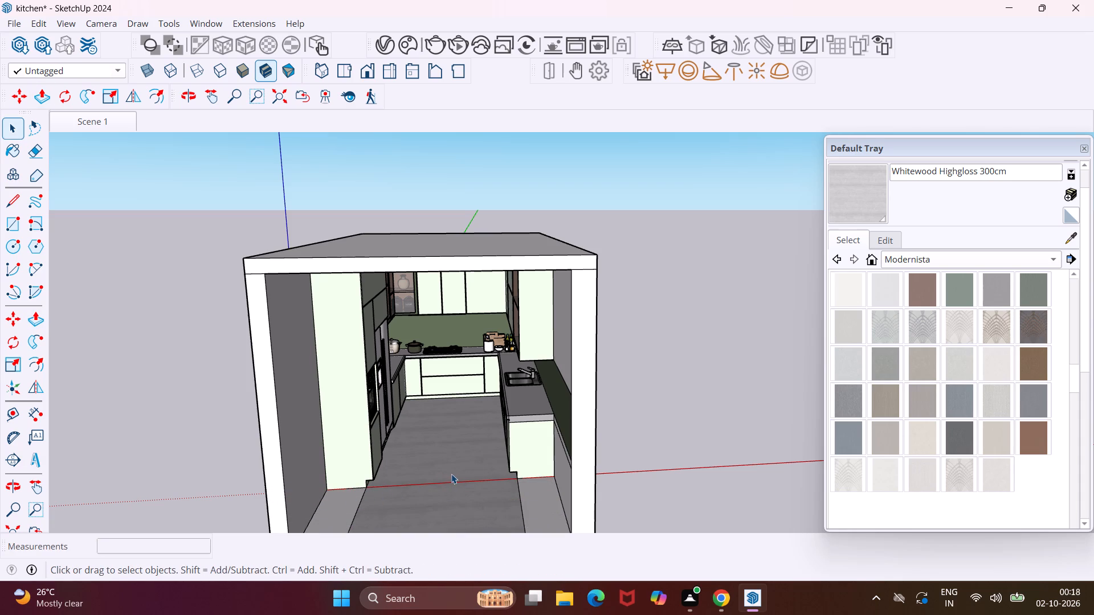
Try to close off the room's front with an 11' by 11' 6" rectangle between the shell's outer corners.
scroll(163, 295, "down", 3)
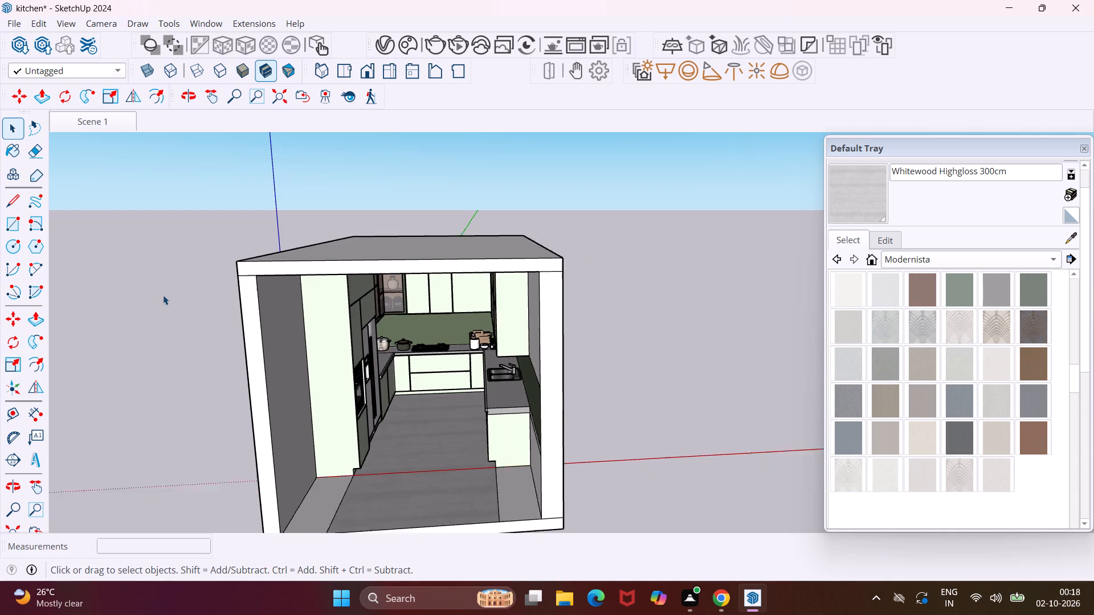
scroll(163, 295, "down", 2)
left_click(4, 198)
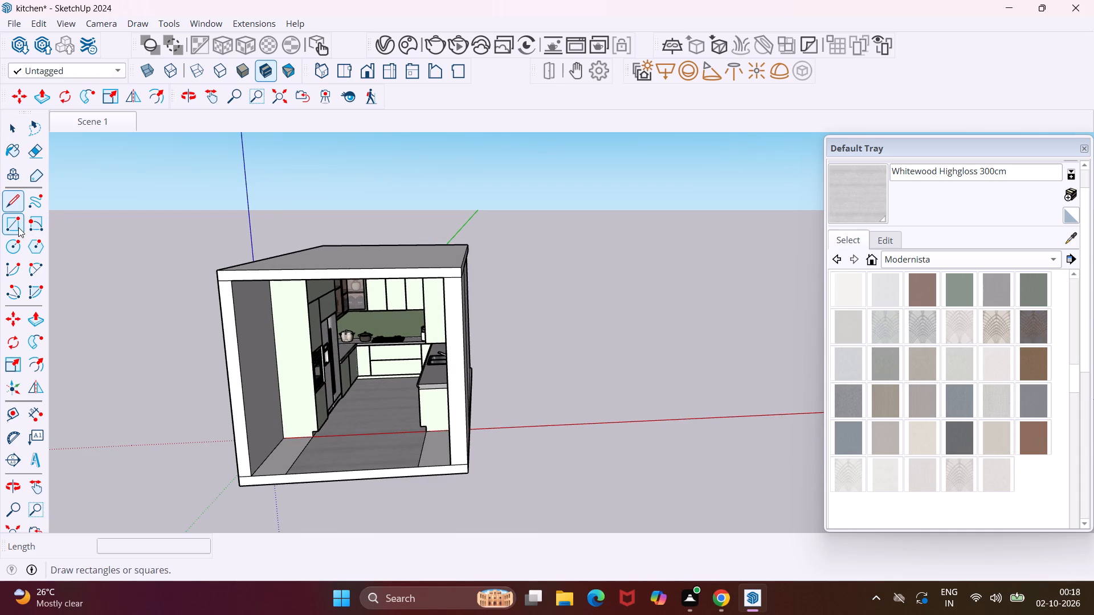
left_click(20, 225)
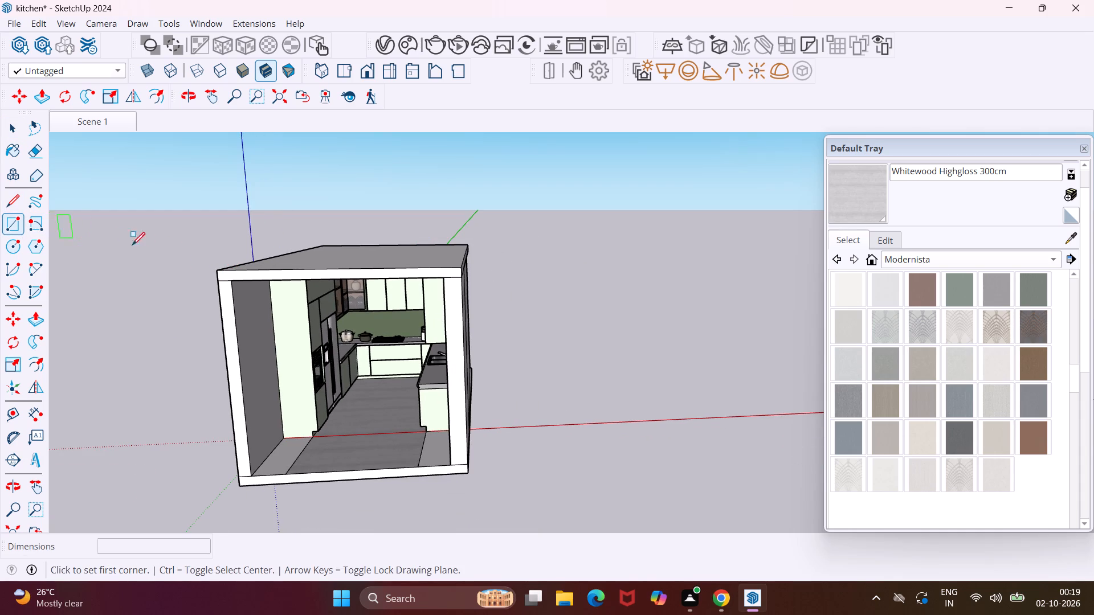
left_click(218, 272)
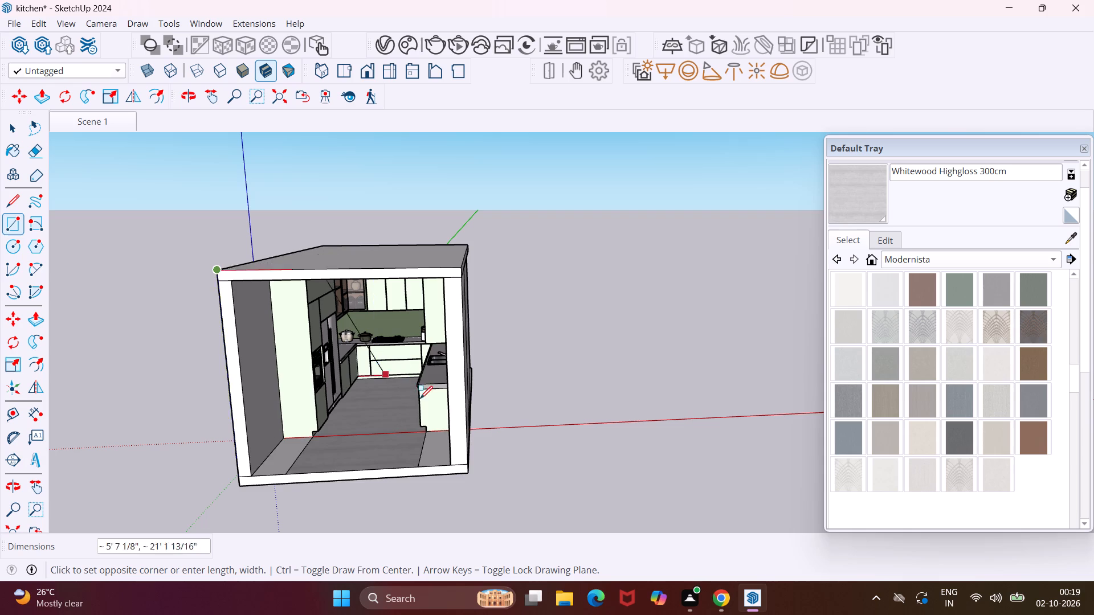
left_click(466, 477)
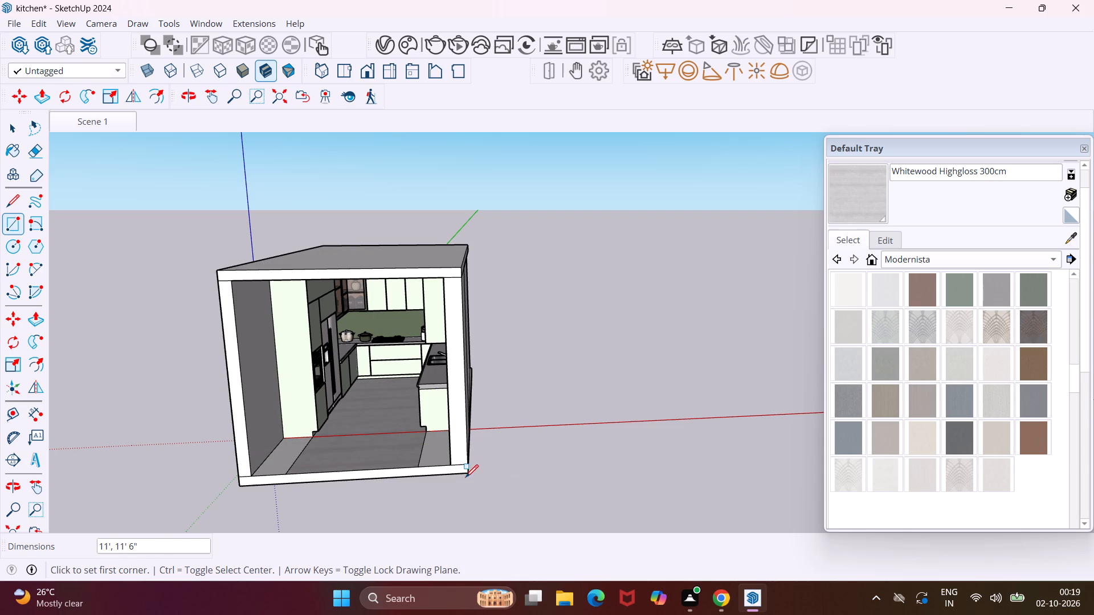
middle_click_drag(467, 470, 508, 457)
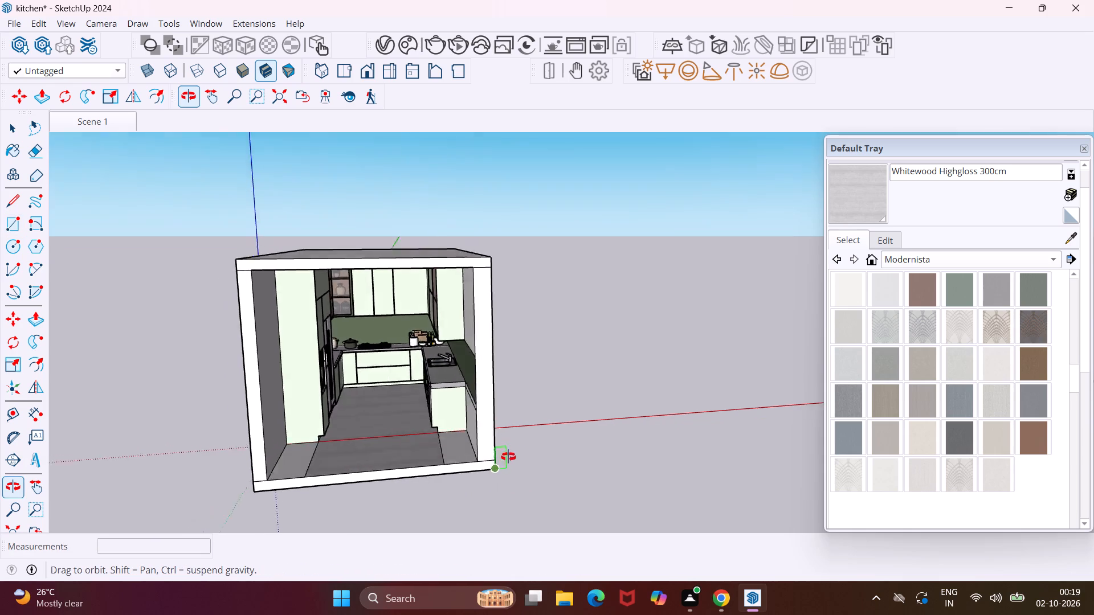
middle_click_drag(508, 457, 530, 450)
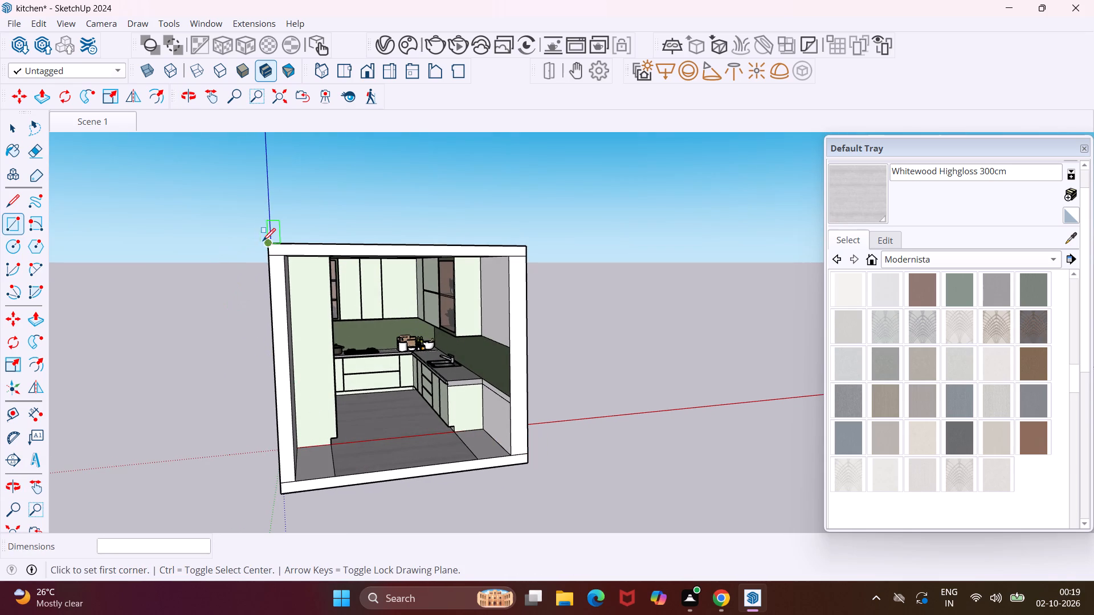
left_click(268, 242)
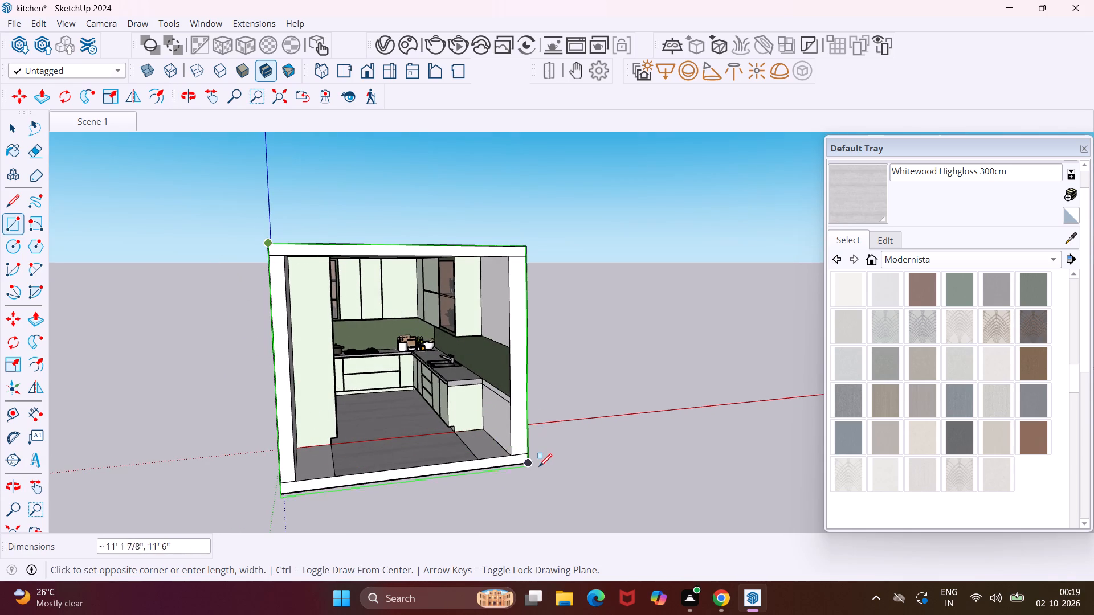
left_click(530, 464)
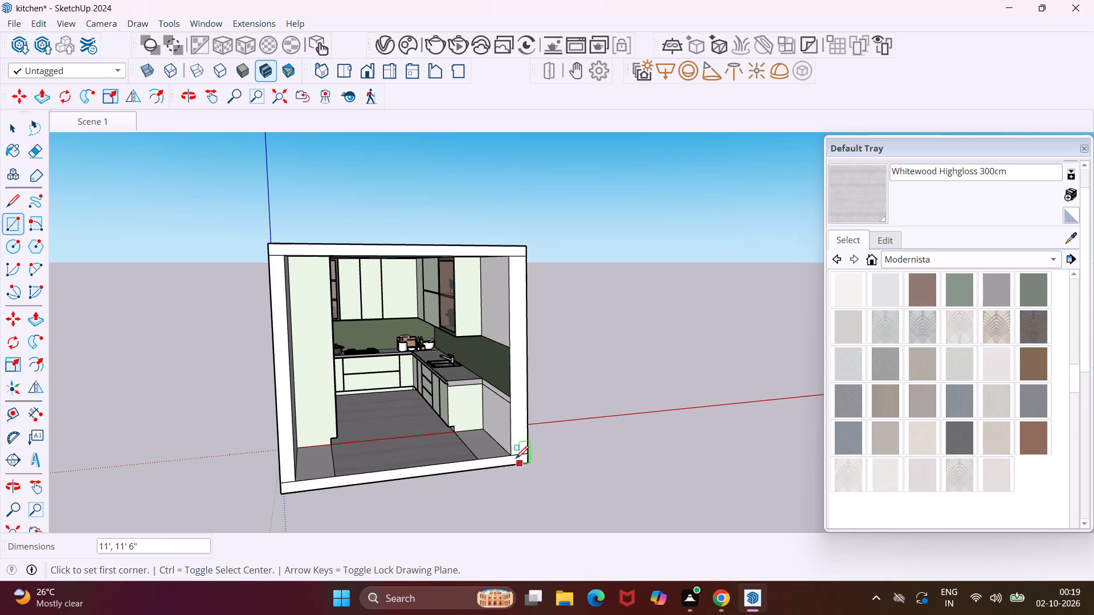
Draw a 10' by 10' rectangle between the inner corners of the front opening to close the room.
left_click(515, 456)
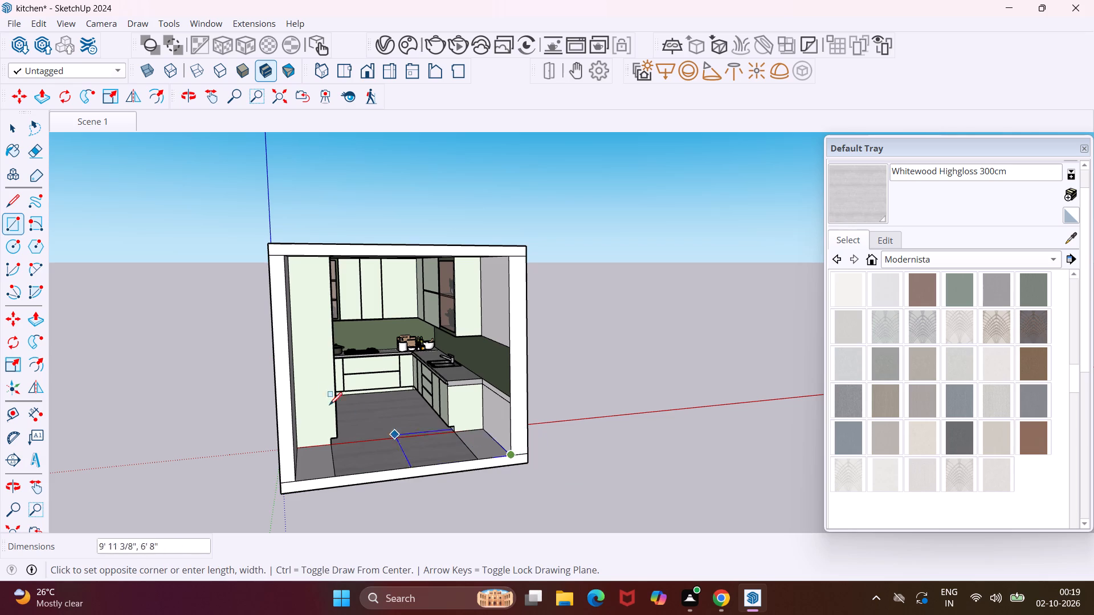
left_click(285, 255)
key("Escape")
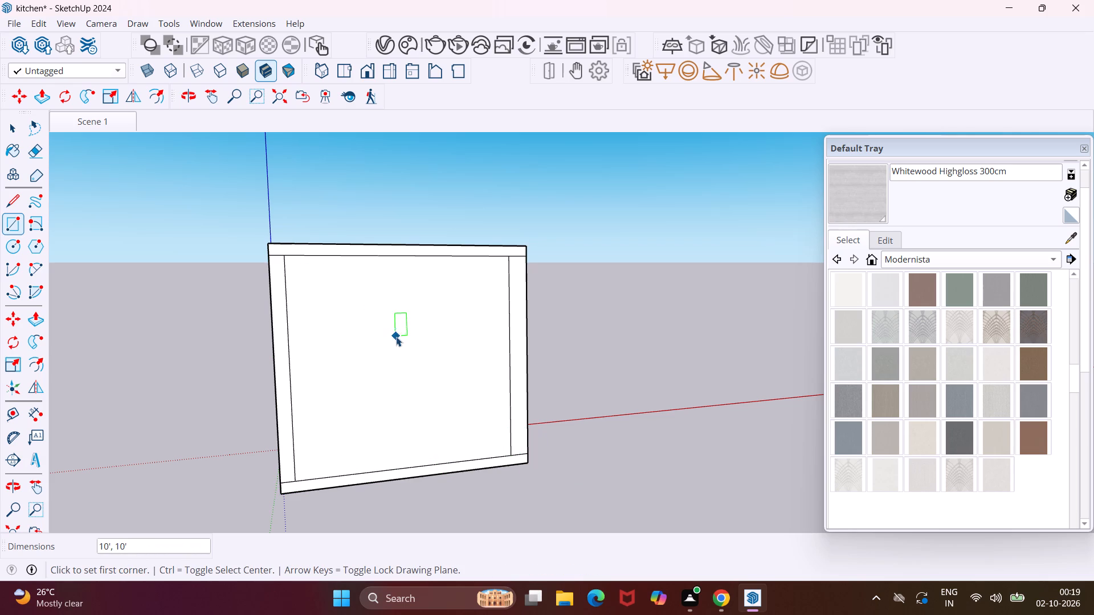
key("space")
Frame an interior view facing the cooktop wall, with the oven, refrigerator and sink counter in sight for rendering.
middle_click_drag(401, 347, 343, 372)
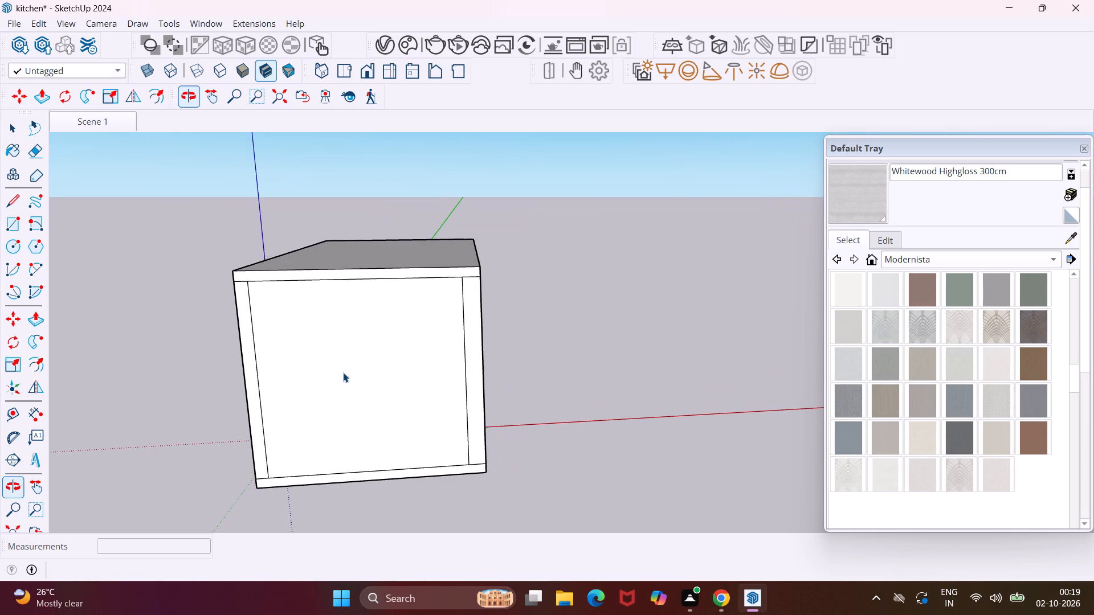
scroll(343, 372, "up", 20)
scroll(343, 372, "up", 18)
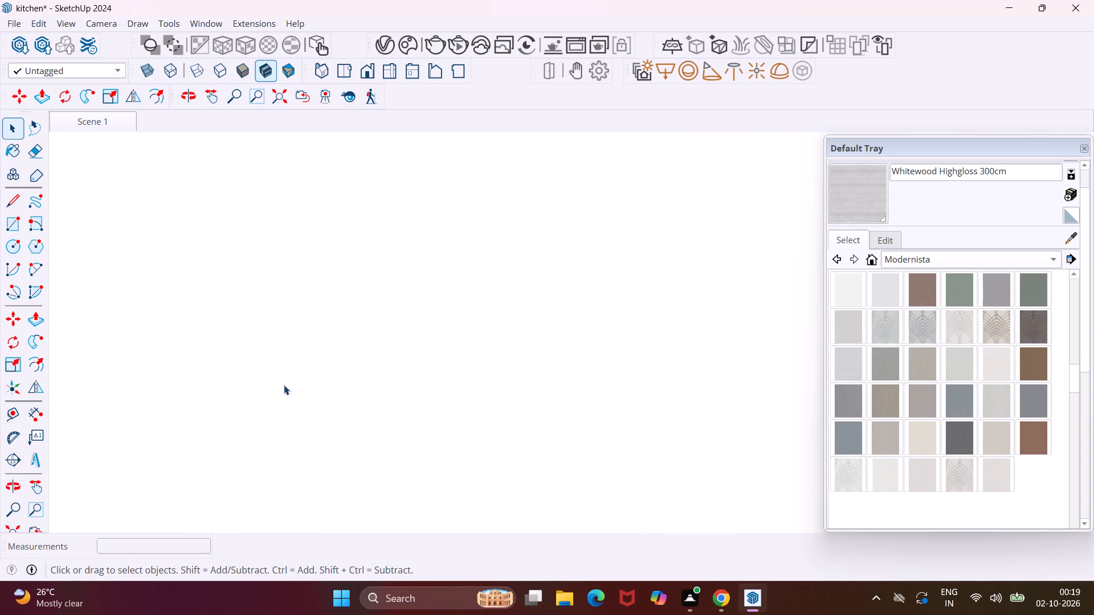
scroll(284, 385, "up", 20)
scroll(284, 385, "up", 20)
scroll(284, 385, "up", 2)
scroll(181, 393, "up", 19)
scroll(285, 382, "down", 3)
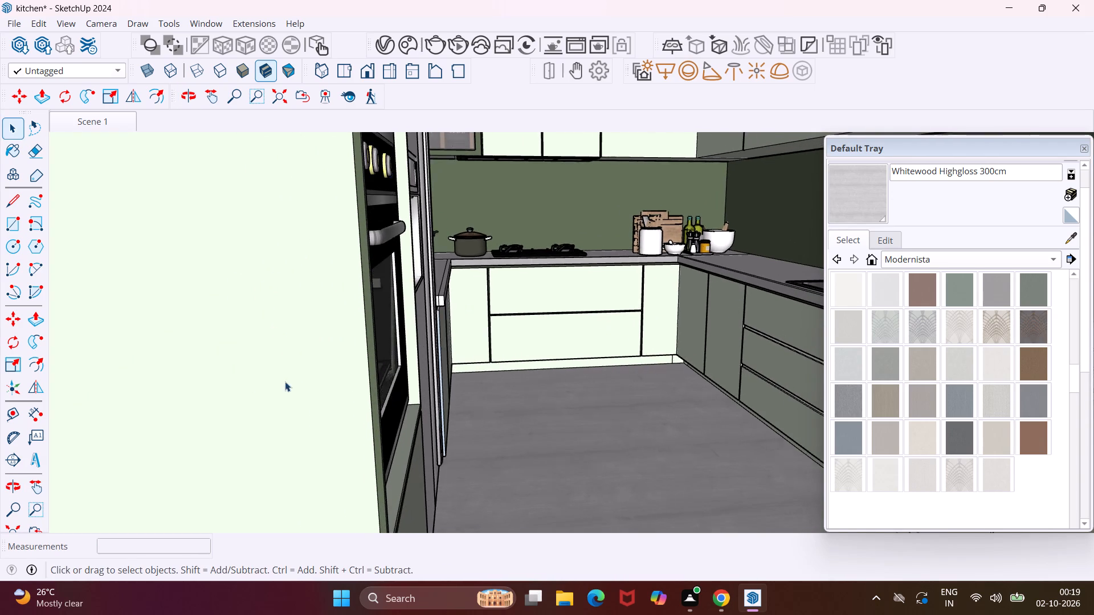
scroll(285, 382, "down", 1)
middle_click_drag(458, 341, 403, 345)
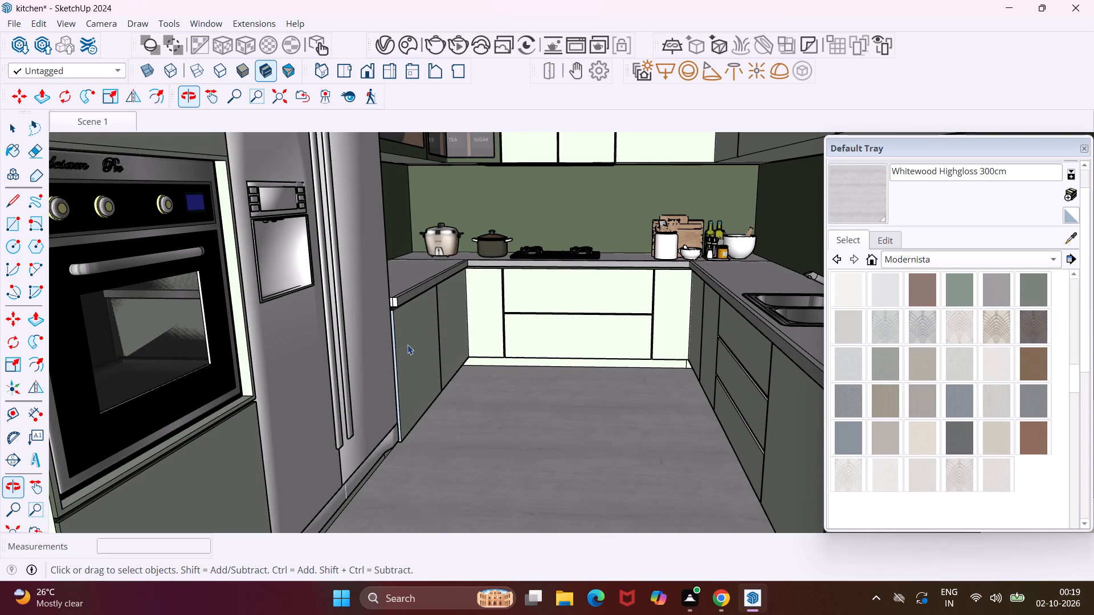
middle_click_drag(368, 317, 387, 311)
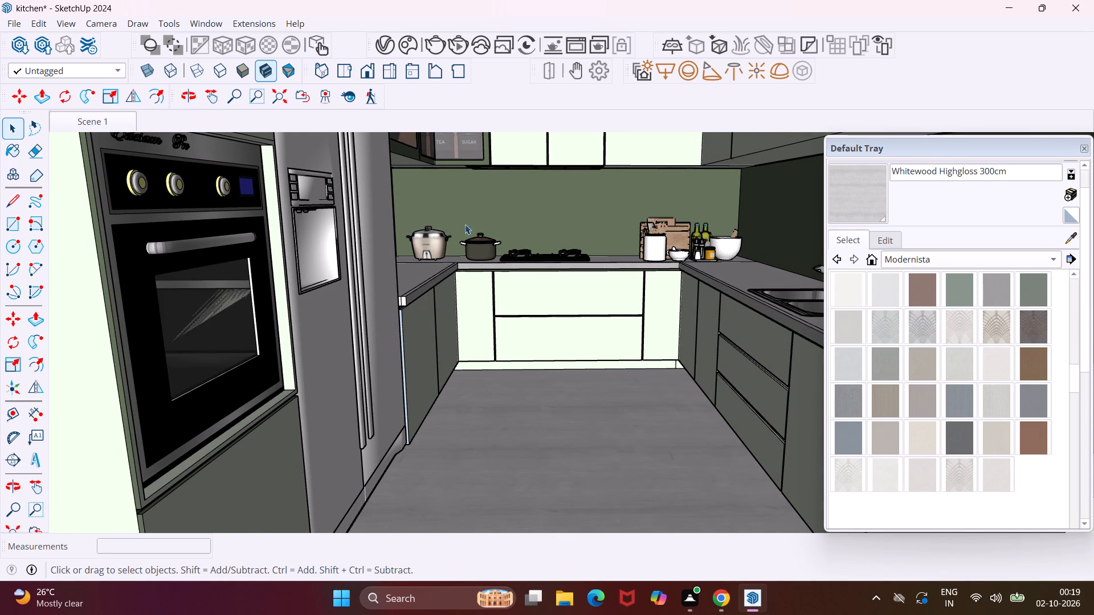
middle_click_drag(539, 282, 519, 292)
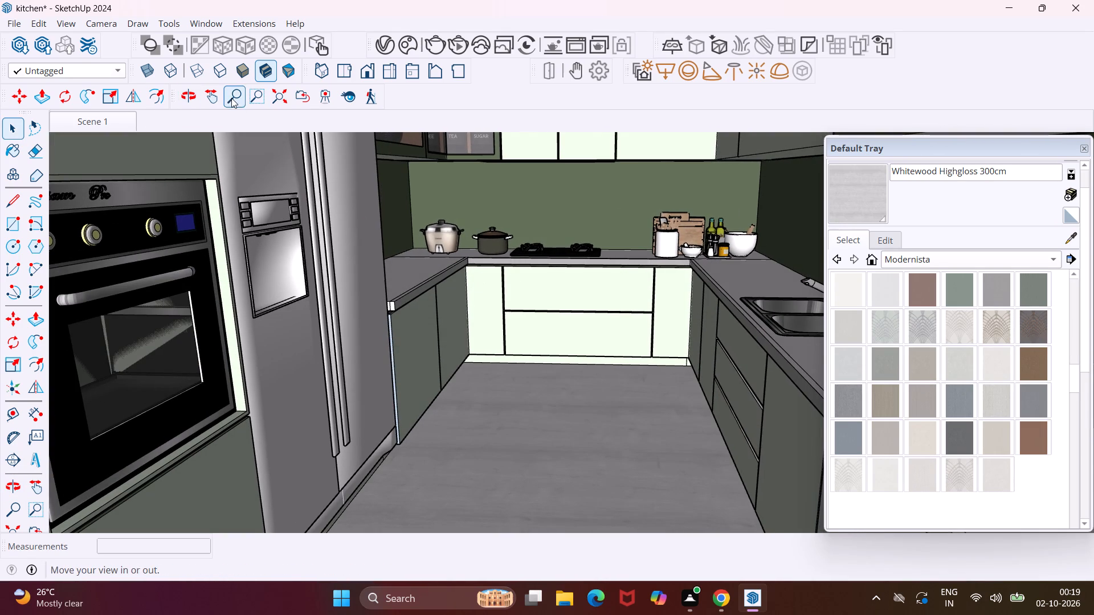
left_click(213, 99)
left_click_drag(481, 230, 446, 274)
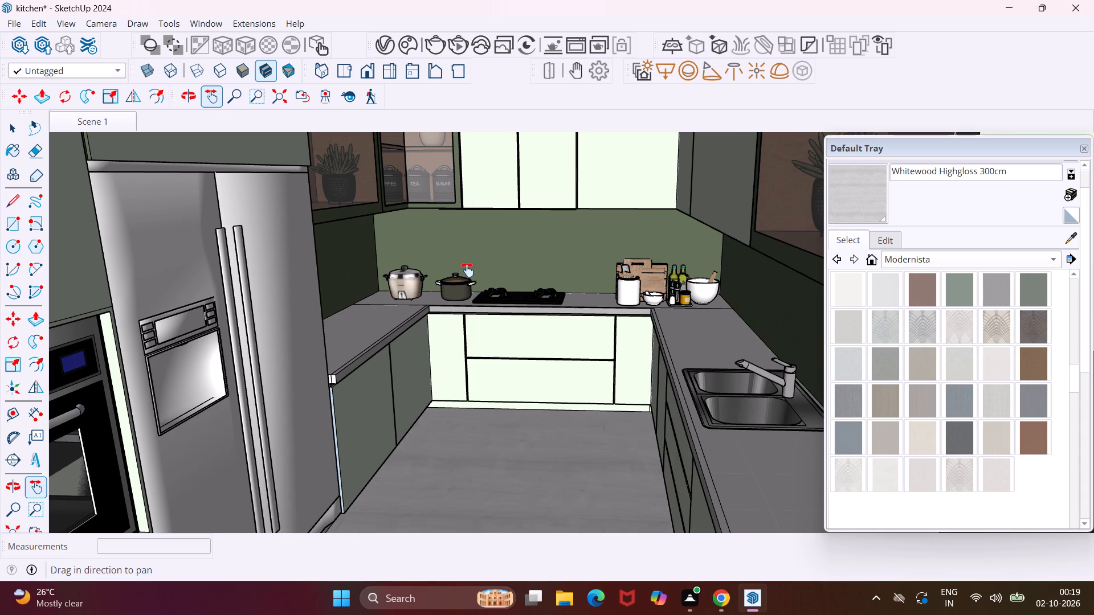
middle_click_drag(483, 275, 496, 270)
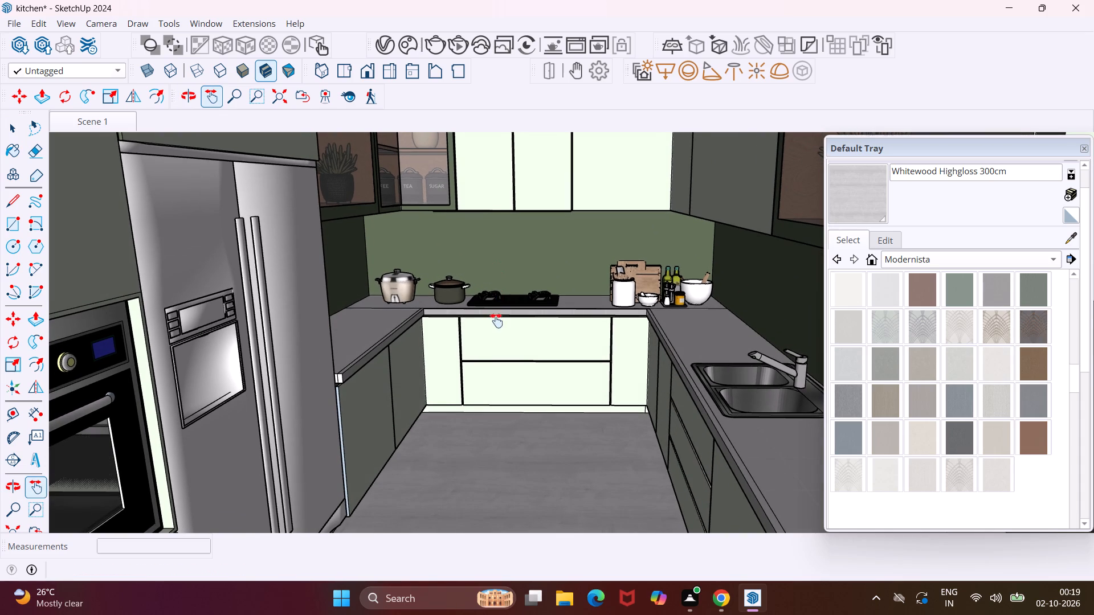
scroll(489, 327, "down", 1)
middle_click_drag(489, 327, 505, 325)
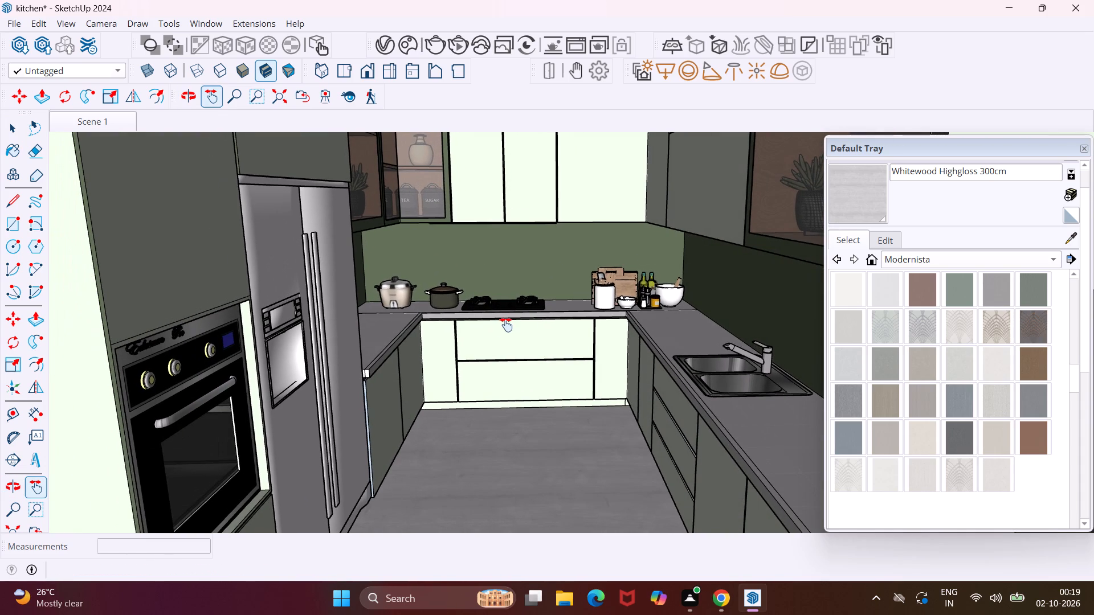
left_click_drag(470, 347, 477, 347)
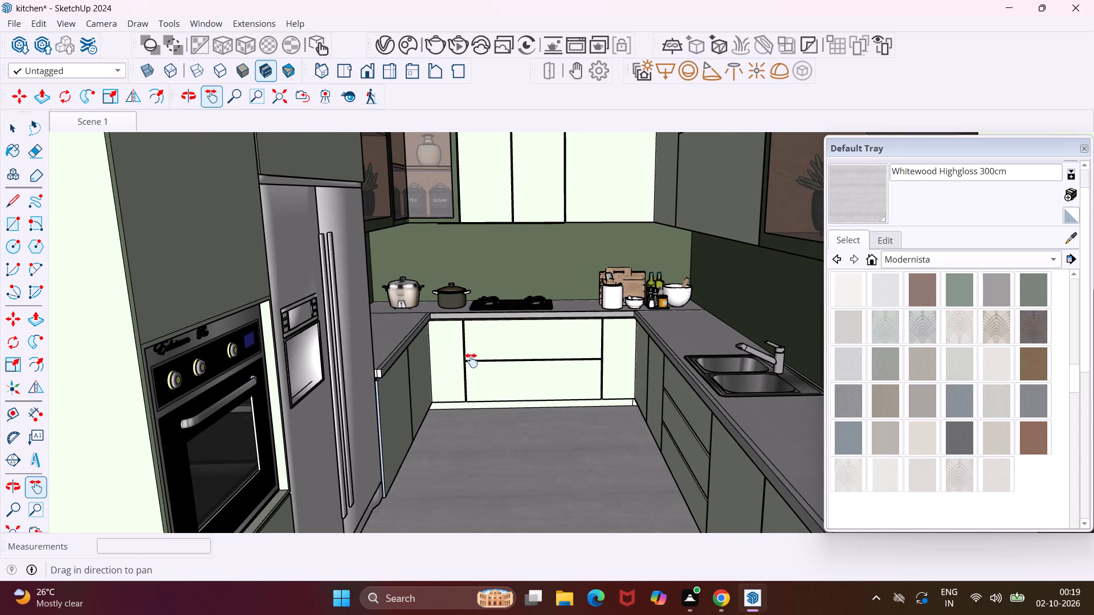
Set the V-Ray camera's Exposure Value (EV) to 12 in the render settings.
left_click(389, 48)
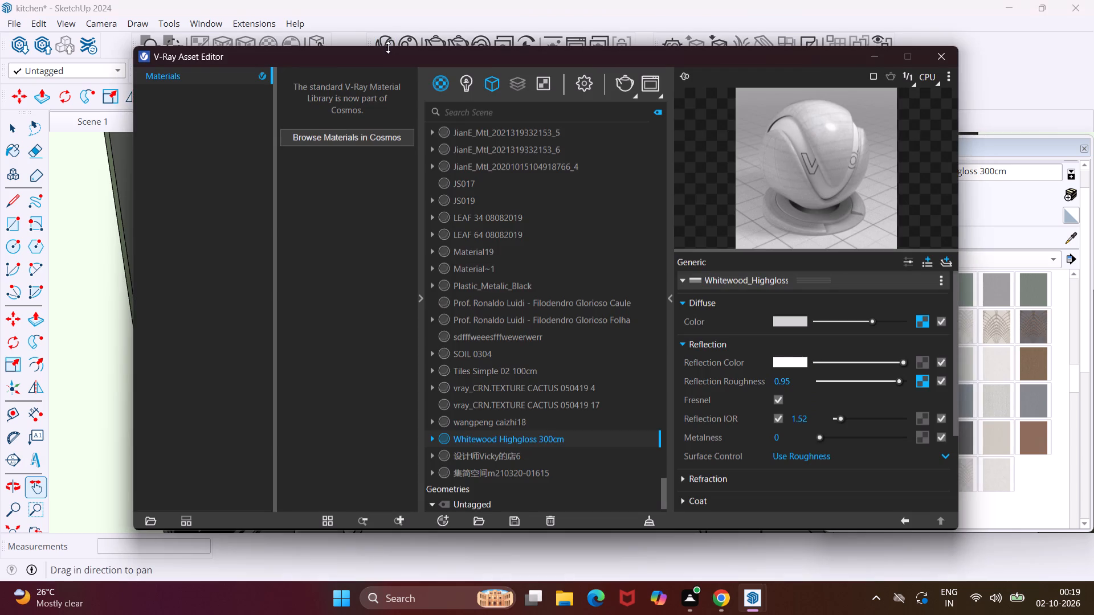
left_click(581, 85)
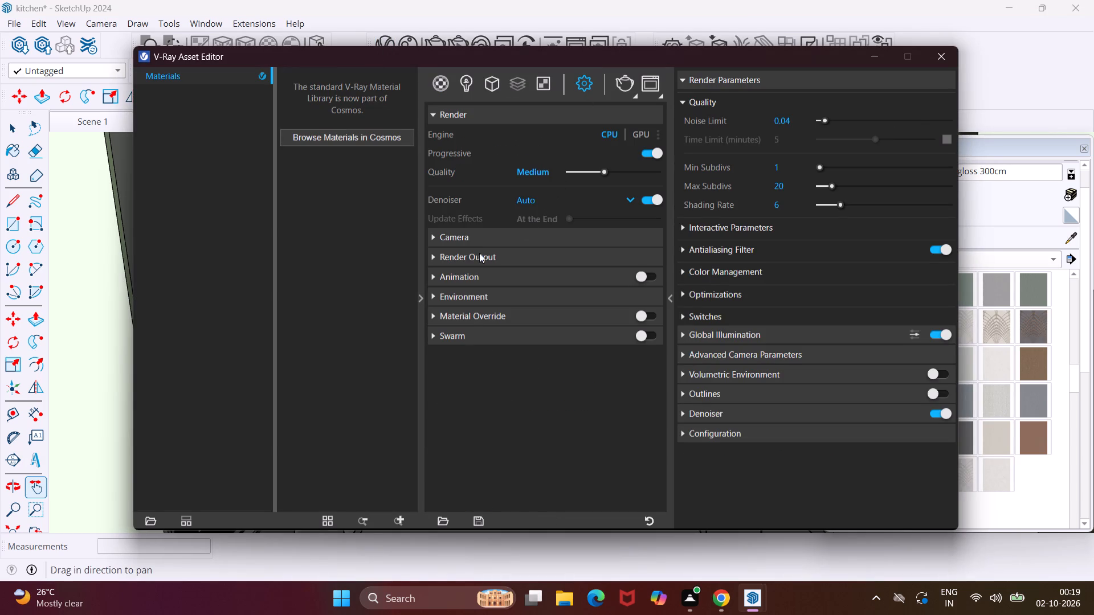
left_click(435, 241)
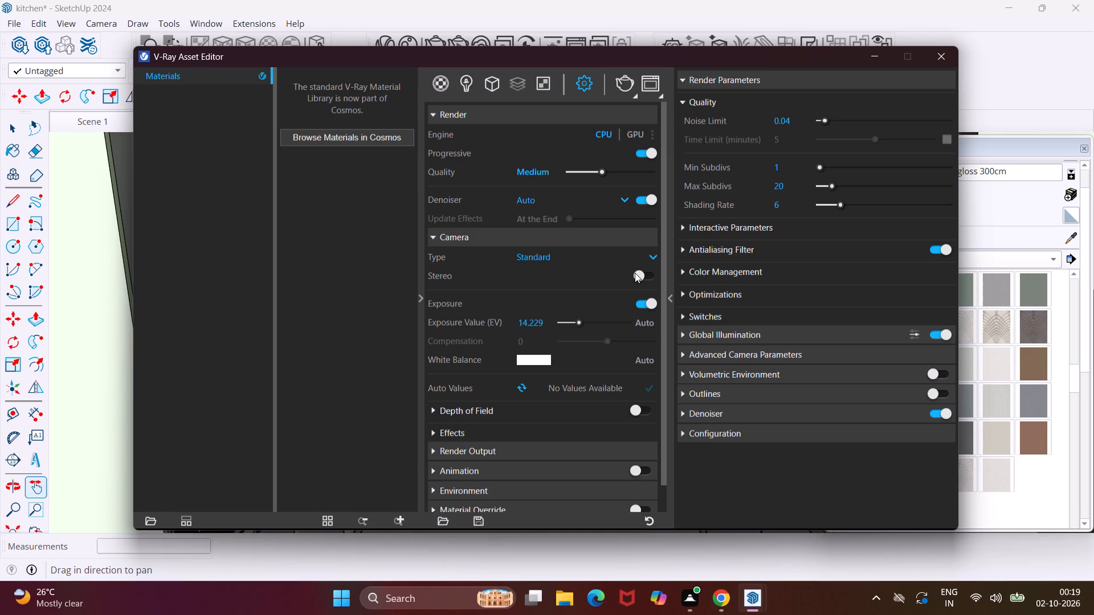
left_click(545, 323)
key("BackSpace")
key("BackSpace")
key("BackSpace")
key("BackSpace")
key("BackSpace")
key("BackSpace")
key("BackSpace")
key("BackSpace")
key("BackSpace")
key("BackSpace")
key("BackSpace")
key("BackSpace")
type("12")
Turn on Safe Frame for the render output and set the aspect ratio to 4:3 - Picture.
left_click(431, 449)
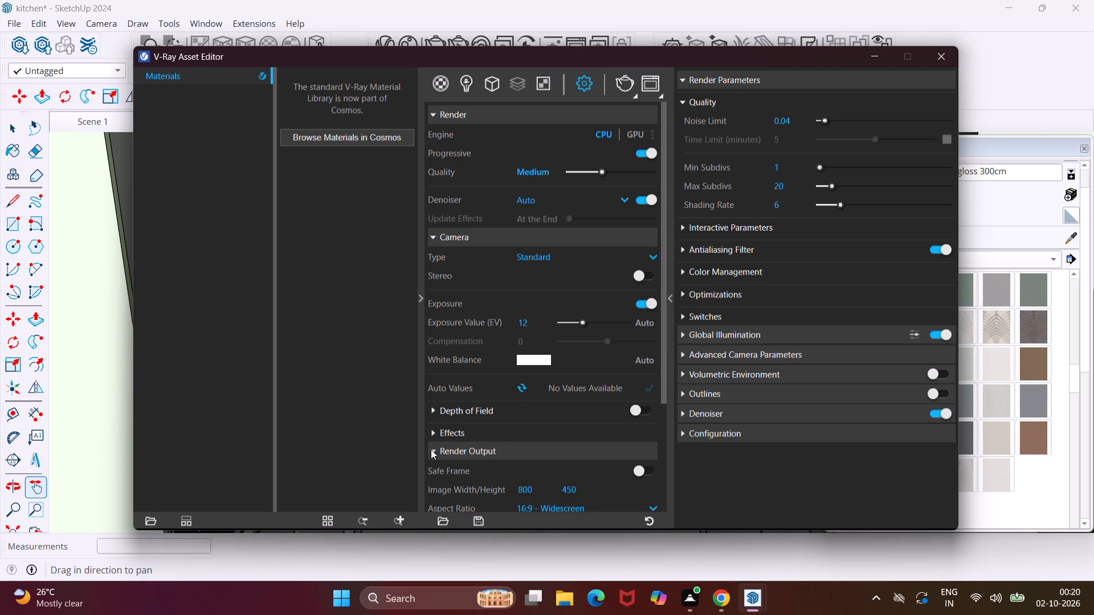
scroll(468, 439, "down", 2)
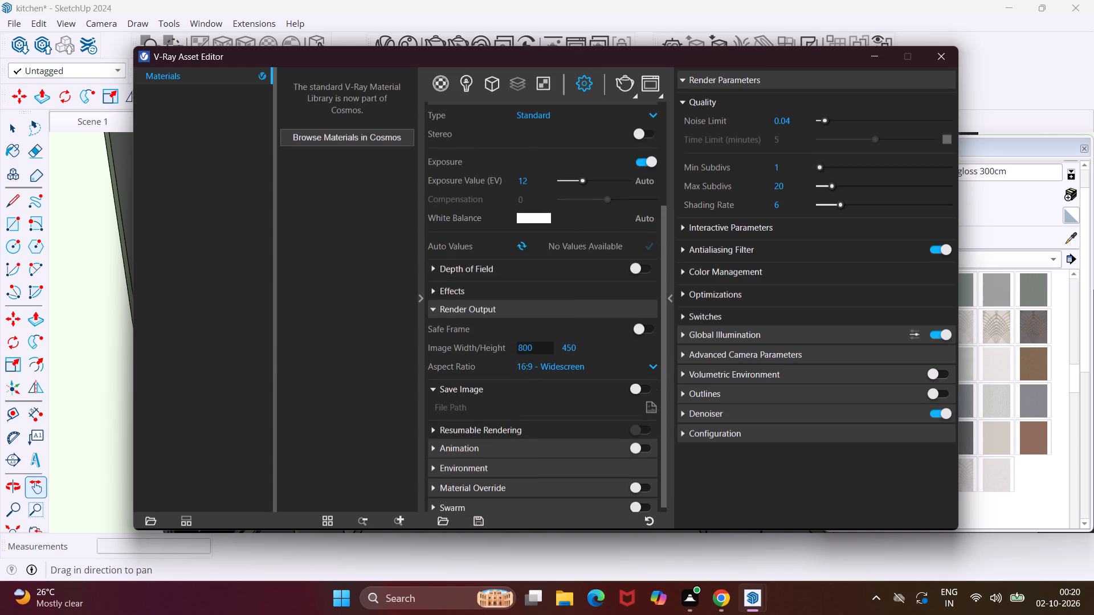
left_click(646, 325)
left_click(655, 365)
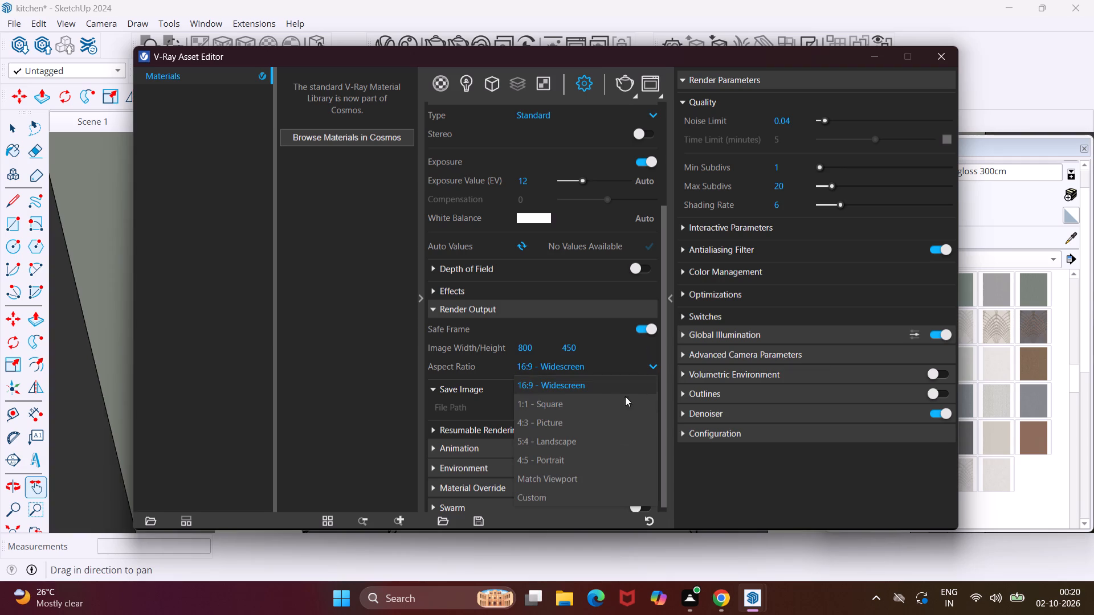
left_click(604, 416)
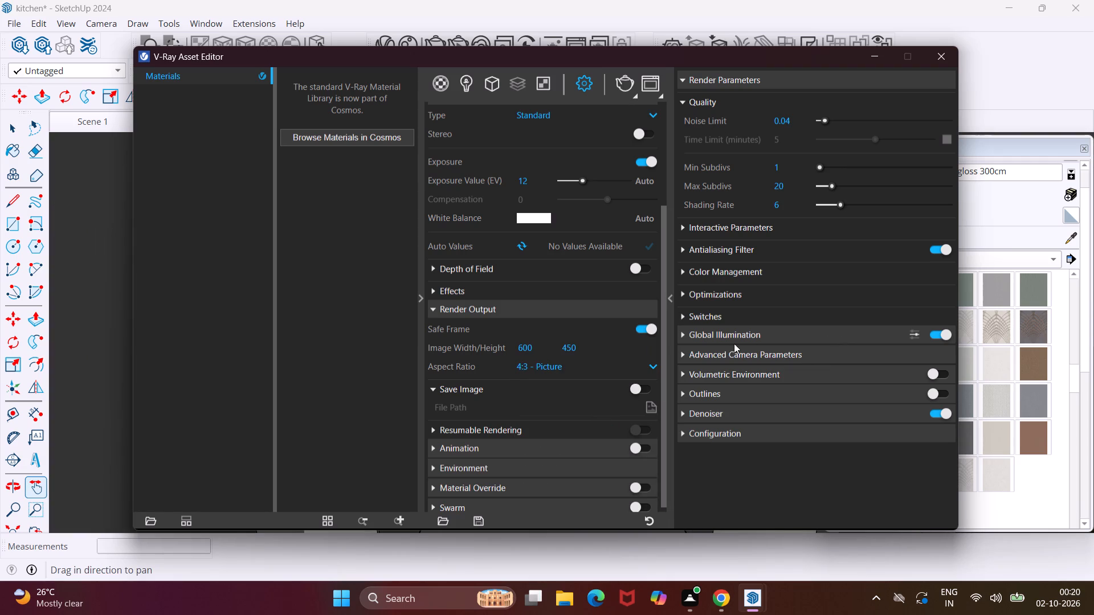
Expand the Global Illumination settings and set the render quality Noise Limit to 0.6.
left_click(683, 337)
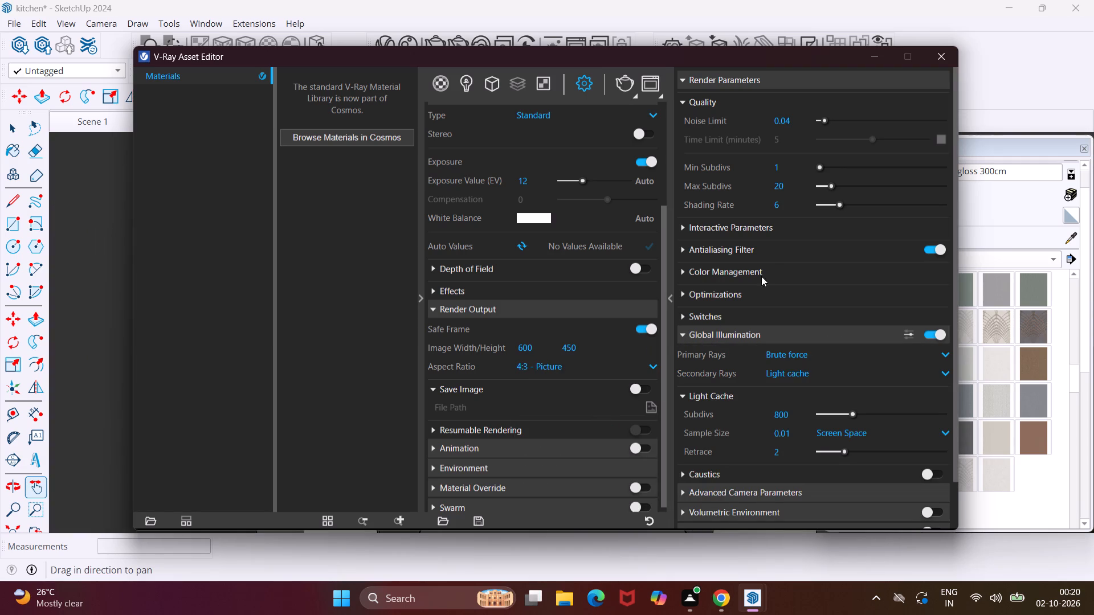
left_click(794, 117)
key("BackSpace")
key("BackSpace")
key("6")
Set the Global Illumination primary rays to Irradiance map (deprecated) with the irradiance map Subdivs at 60.
left_click(946, 355)
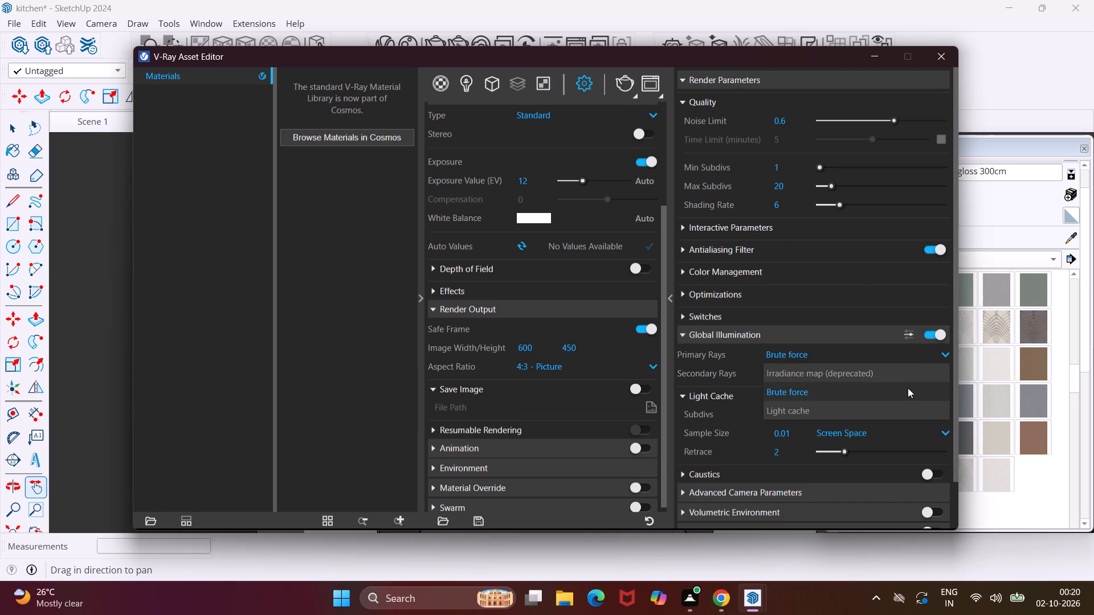
left_click(903, 374)
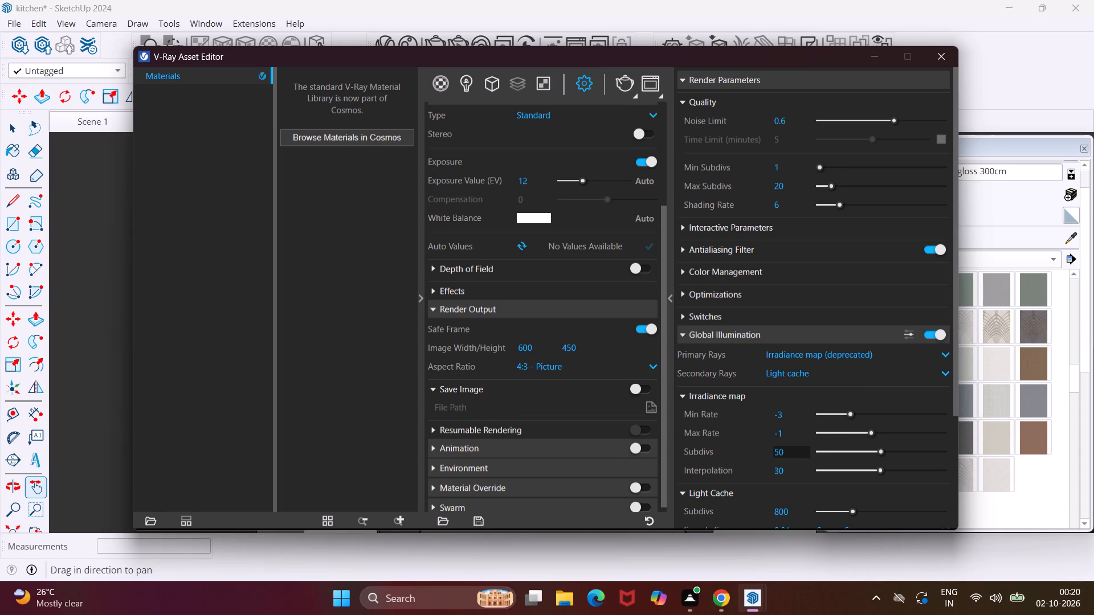
scroll(794, 453, "down", 2)
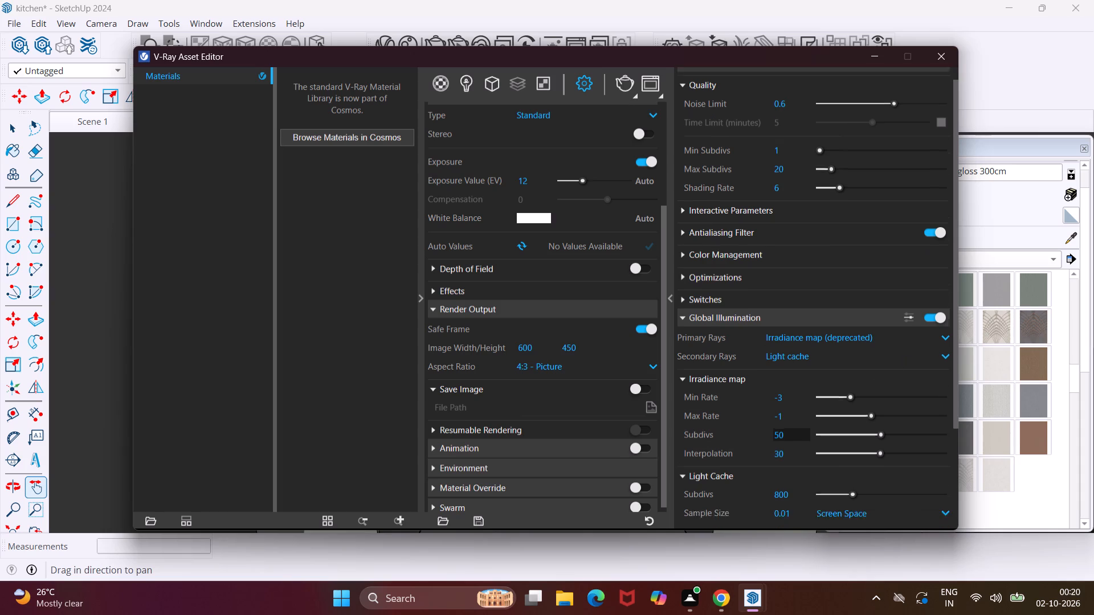
left_click(787, 308)
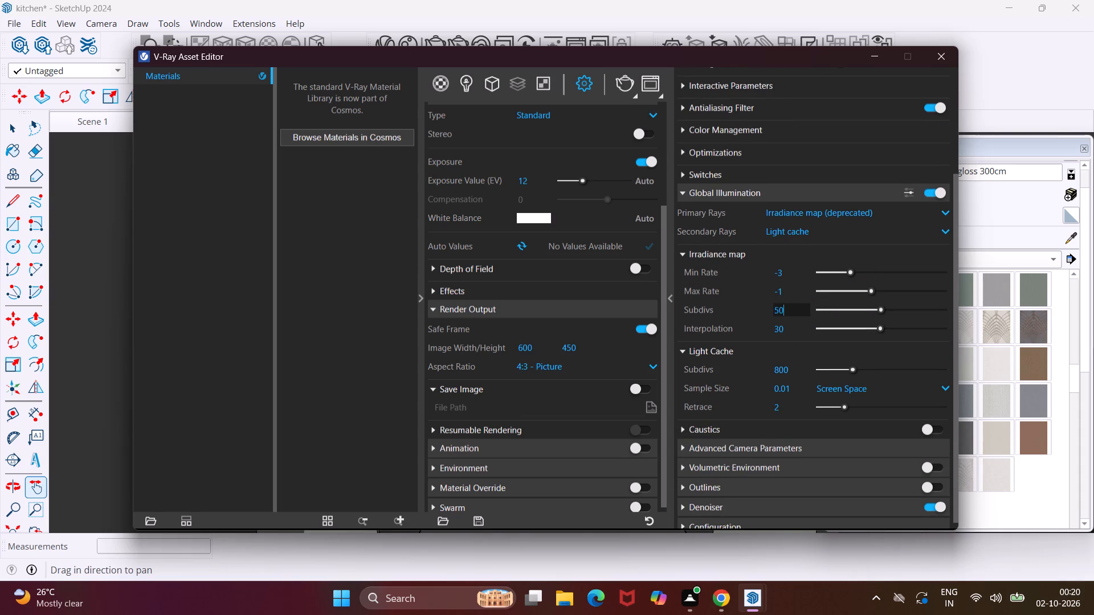
key("BackSpace")
key("BackSpace")
type("60")
Set the Light Cache Subdivs to 1200 and close the V-Ray Asset Editor.
left_click(797, 368)
key("BackSpace")
key("BackSpace")
key("BackSpace")
type("1200")
scroll(525, 417, "down", 3)
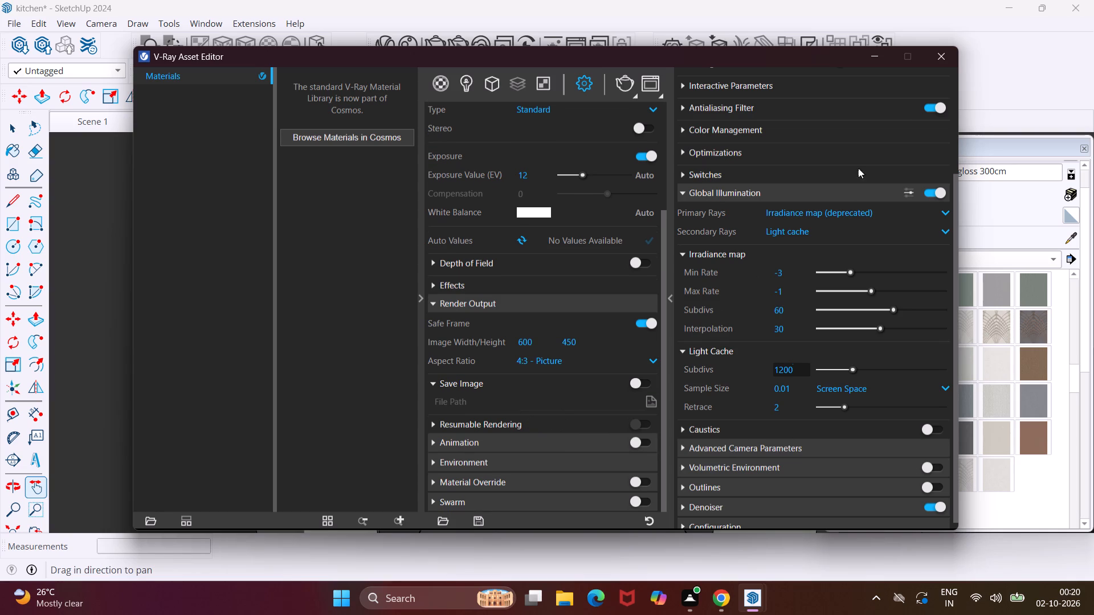
left_click(933, 63)
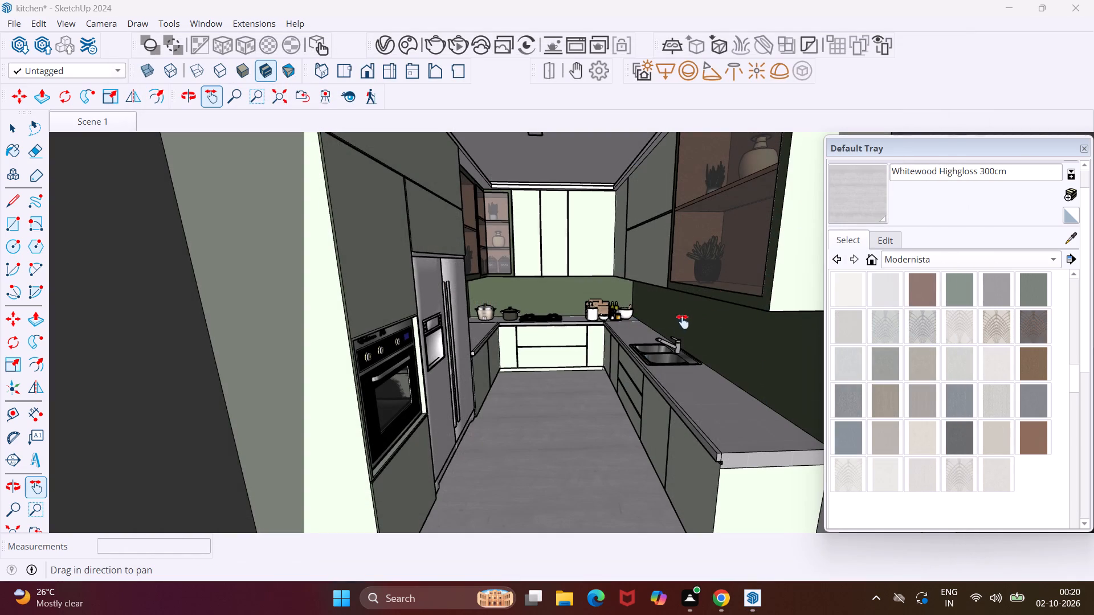
Reframe the interior view toward the cooktop wall within the safe frame and close the Default Tray.
left_click_drag(623, 387, 618, 389)
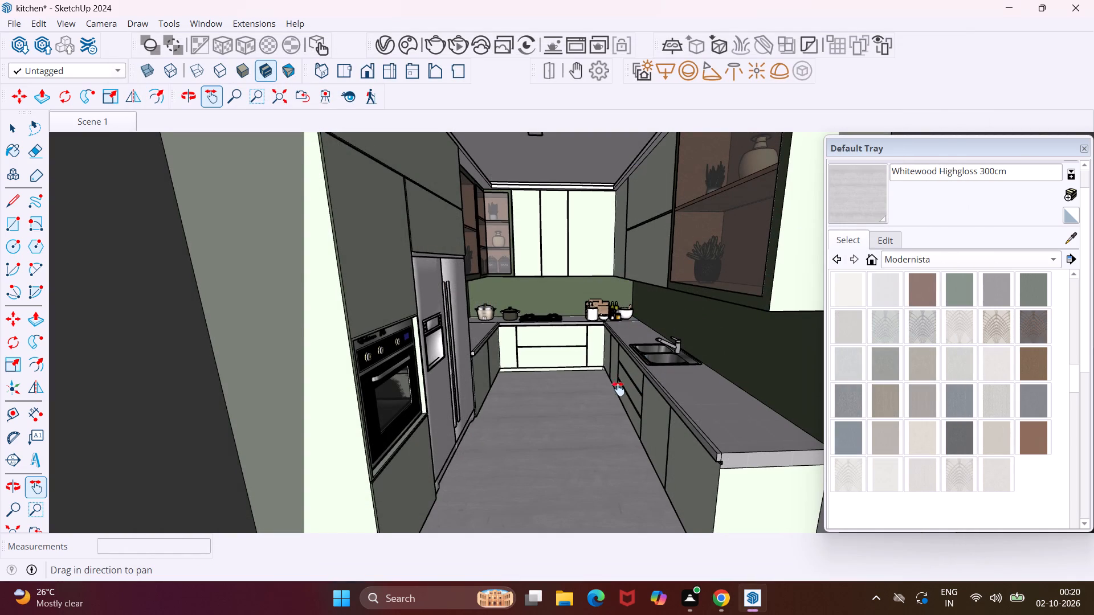
left_click_drag(618, 389, 610, 391)
middle_click_drag(601, 395, 589, 399)
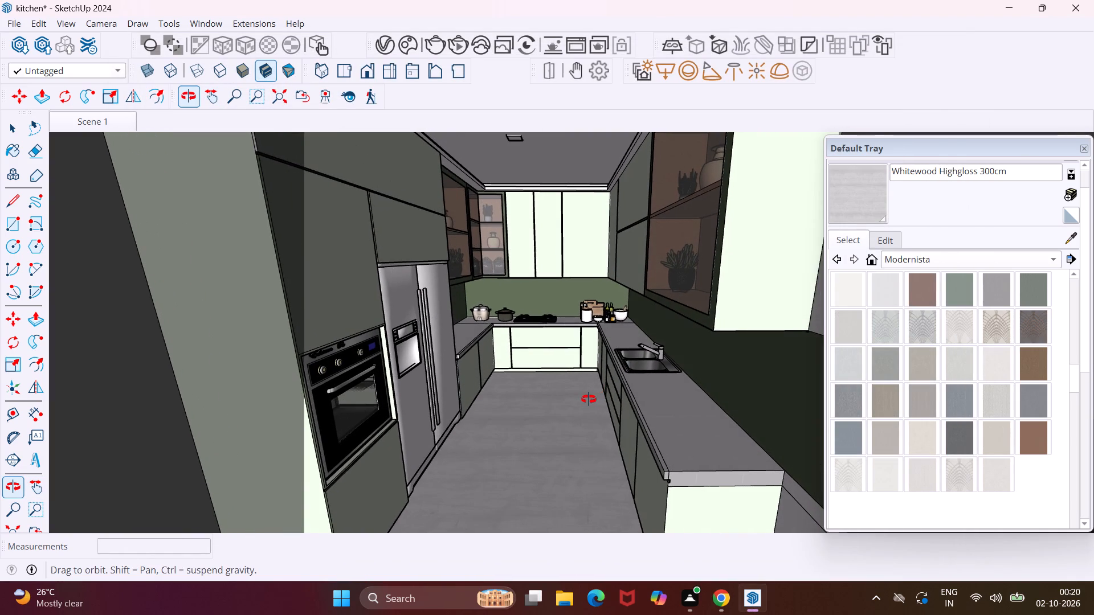
middle_click_drag(589, 399, 632, 380)
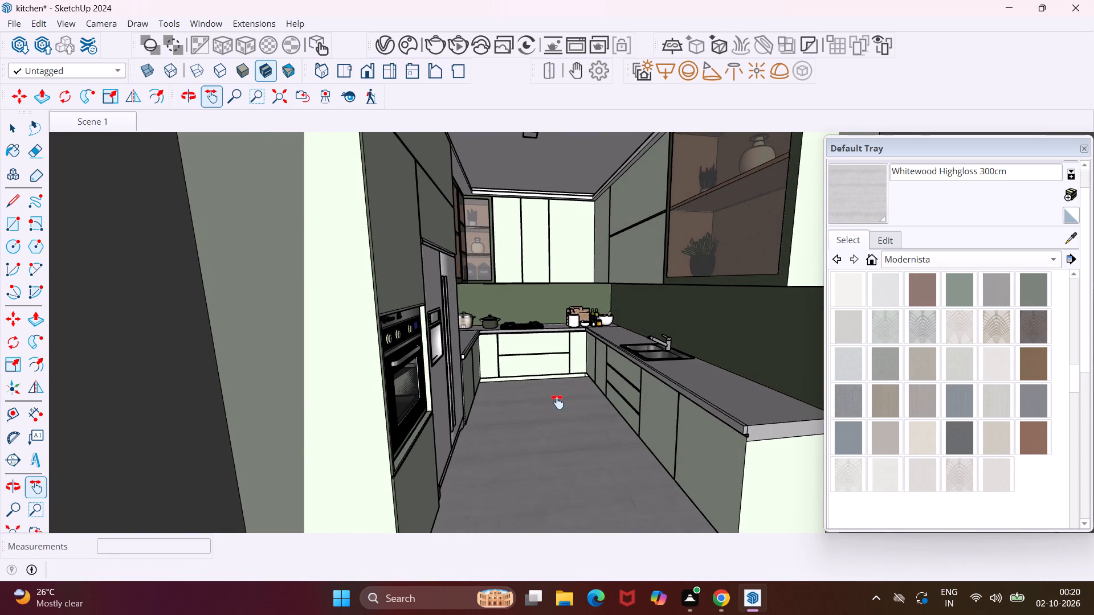
left_click_drag(557, 402, 574, 397)
left_click_drag(578, 392, 577, 392)
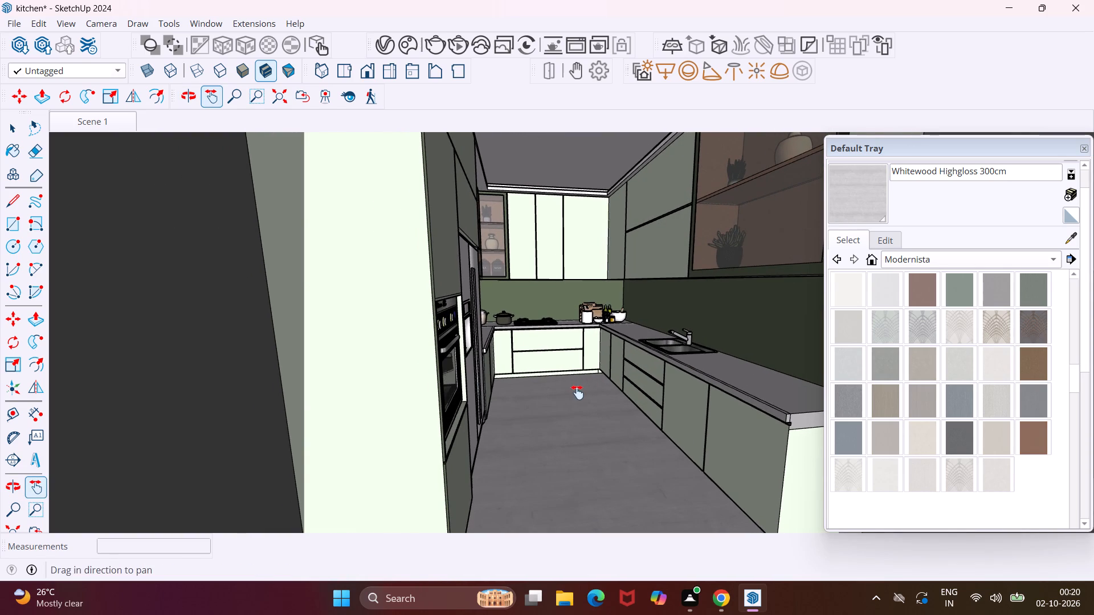
left_click_drag(577, 392, 566, 397)
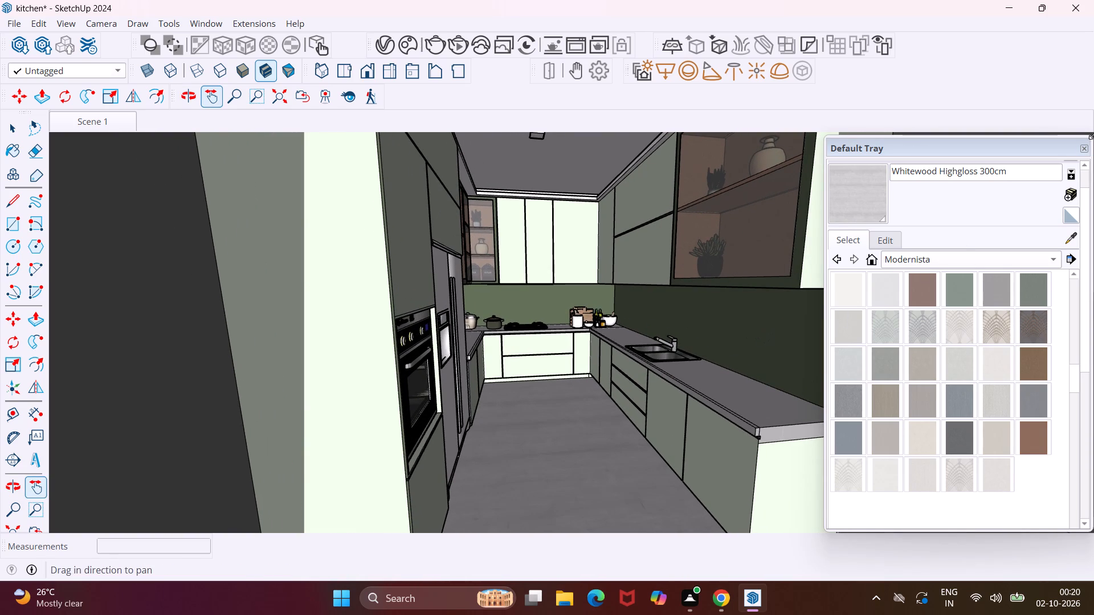
left_click(1083, 150)
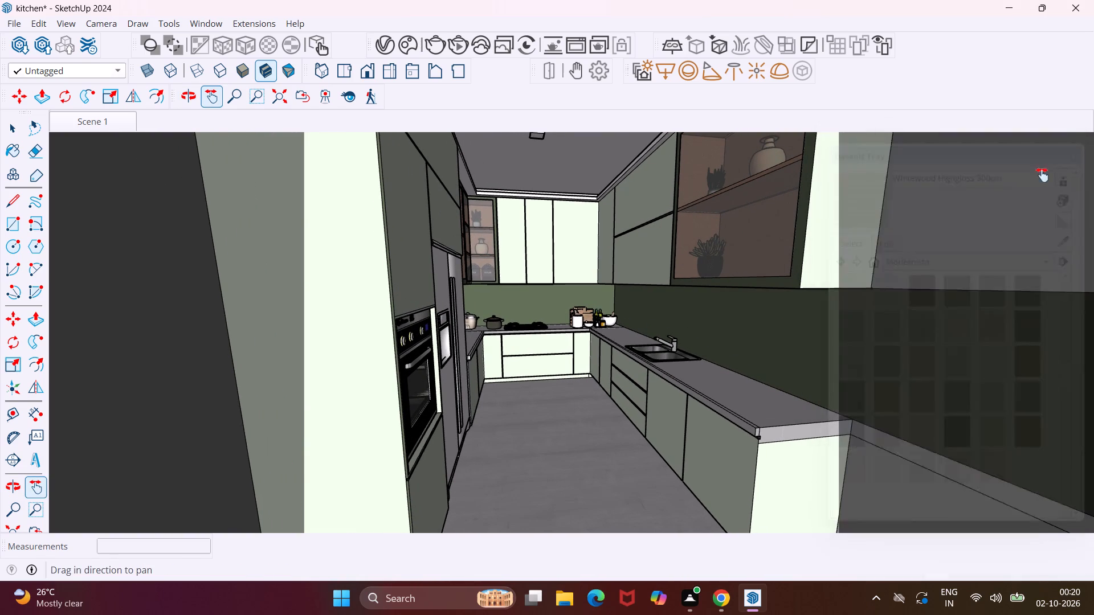
middle_click_drag(667, 402, 660, 403)
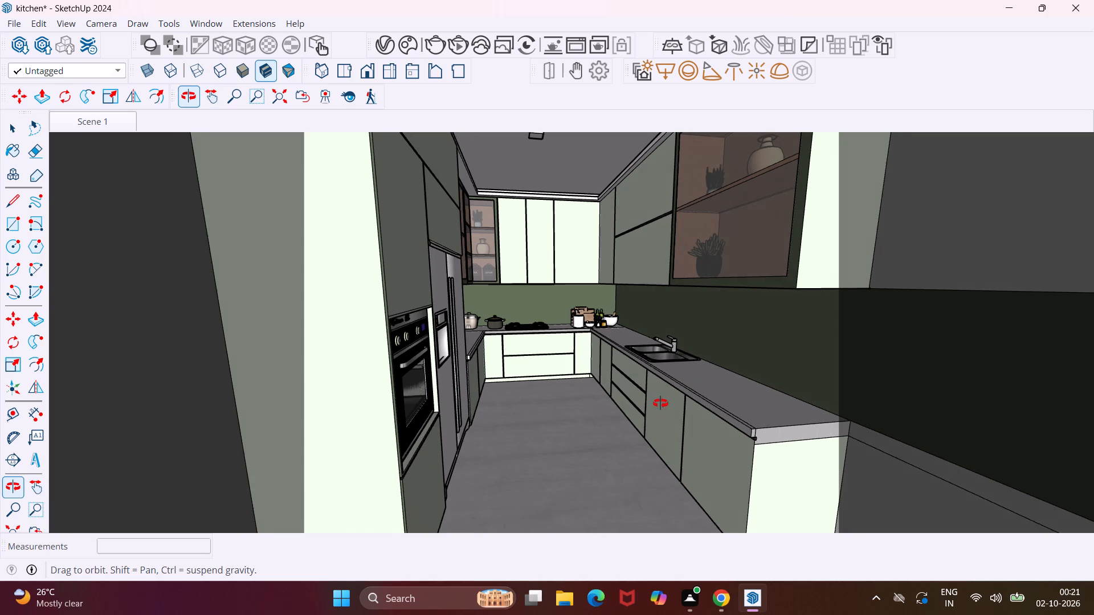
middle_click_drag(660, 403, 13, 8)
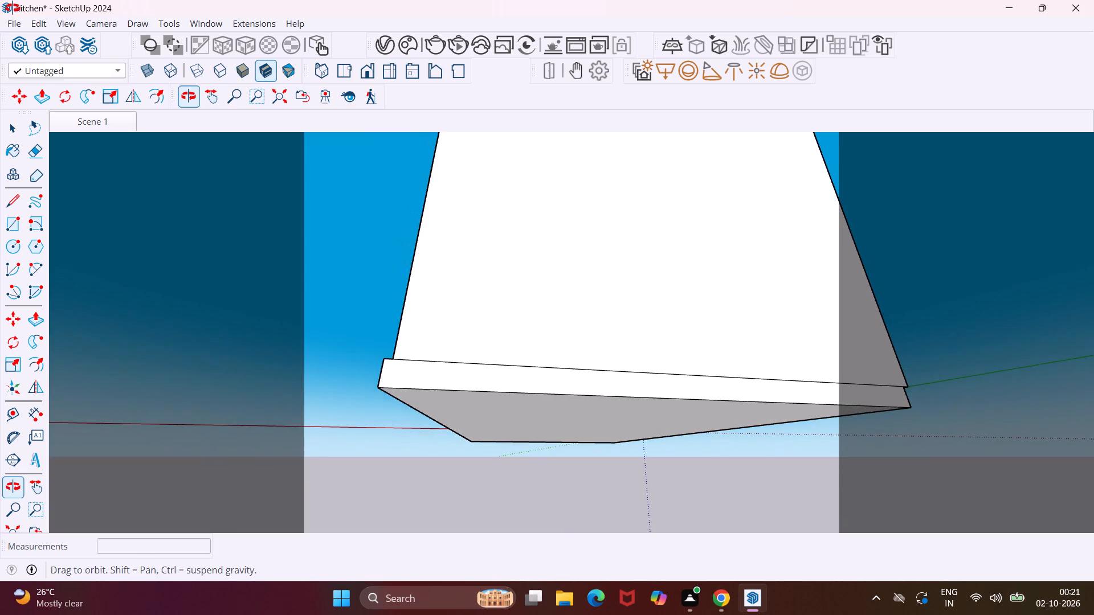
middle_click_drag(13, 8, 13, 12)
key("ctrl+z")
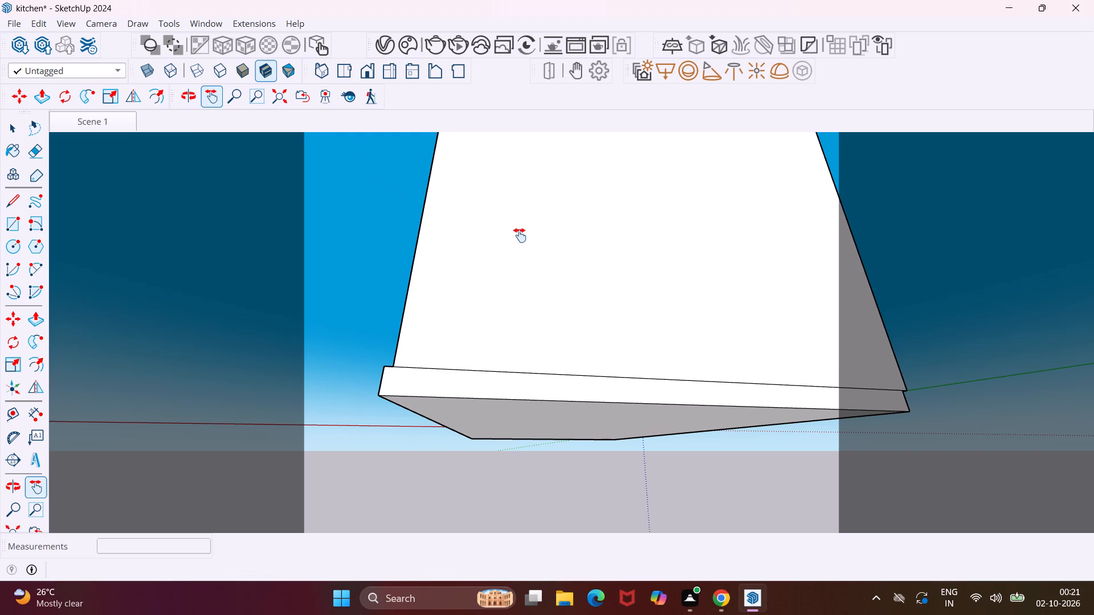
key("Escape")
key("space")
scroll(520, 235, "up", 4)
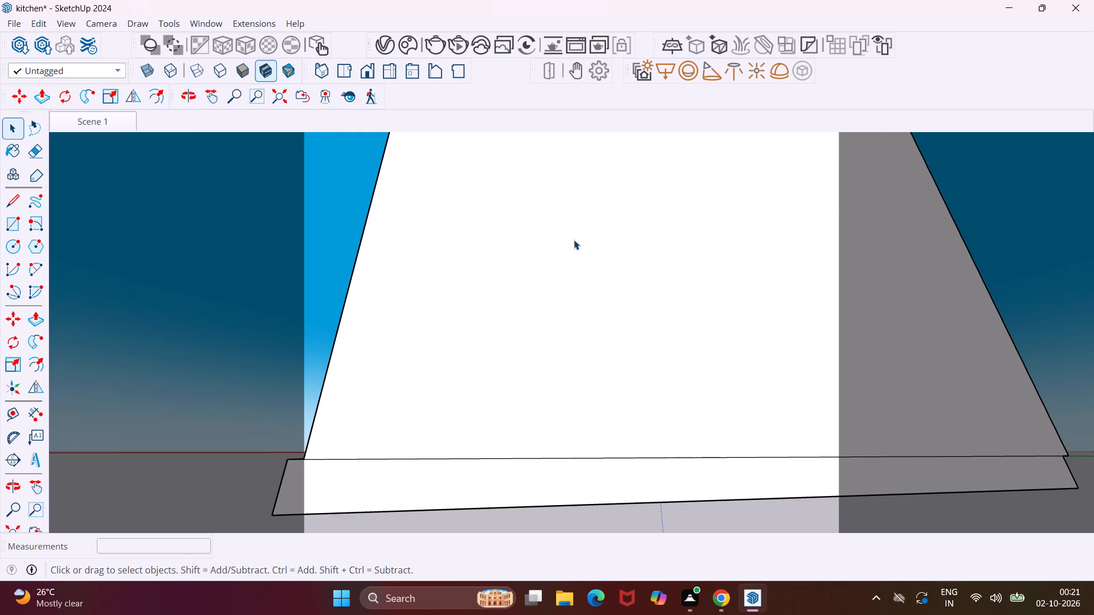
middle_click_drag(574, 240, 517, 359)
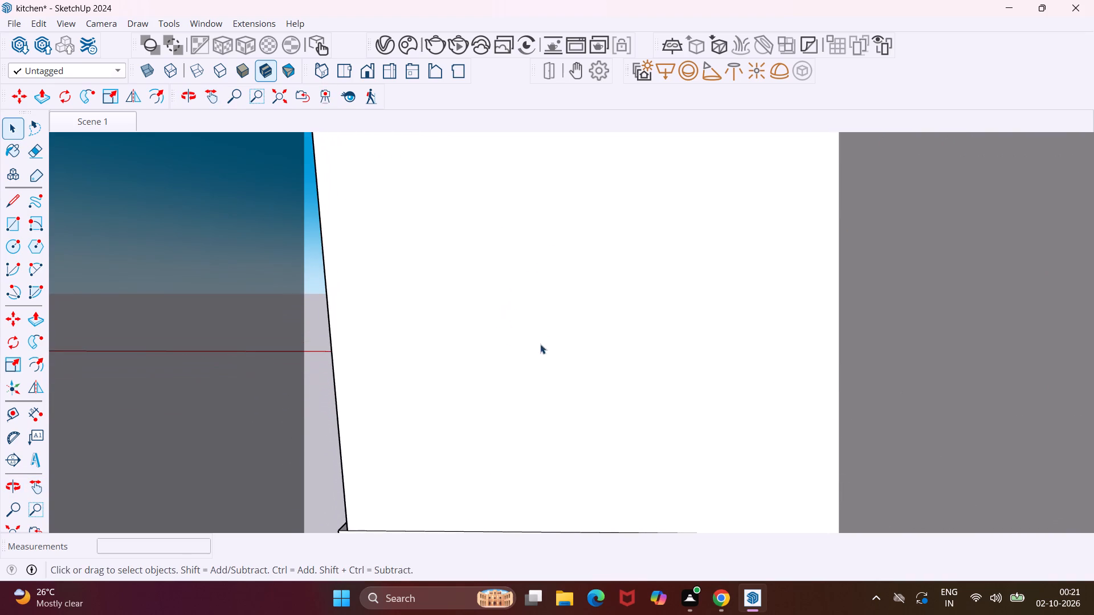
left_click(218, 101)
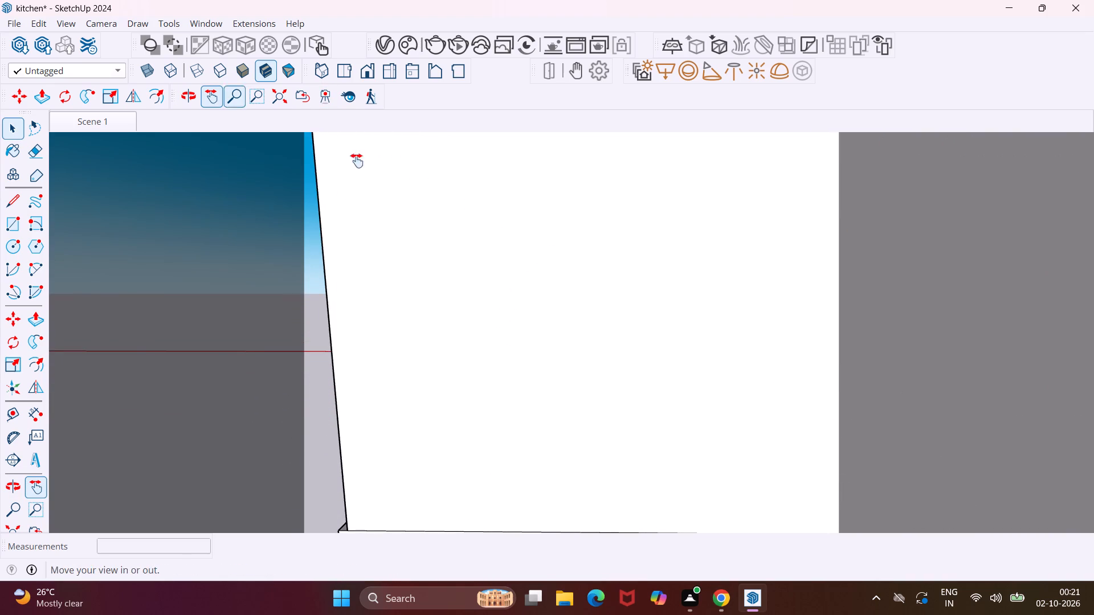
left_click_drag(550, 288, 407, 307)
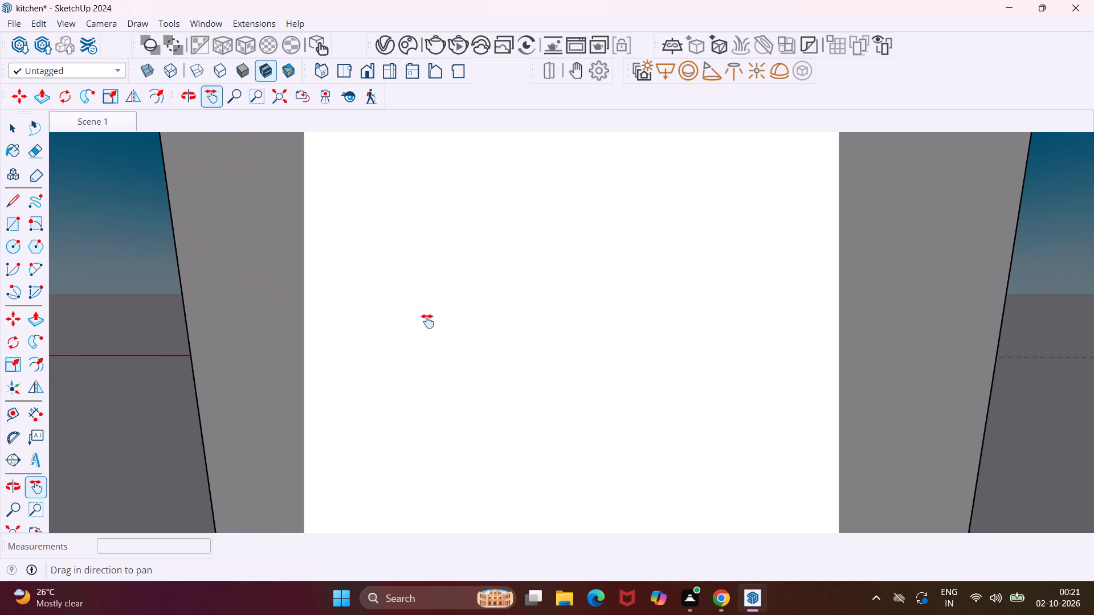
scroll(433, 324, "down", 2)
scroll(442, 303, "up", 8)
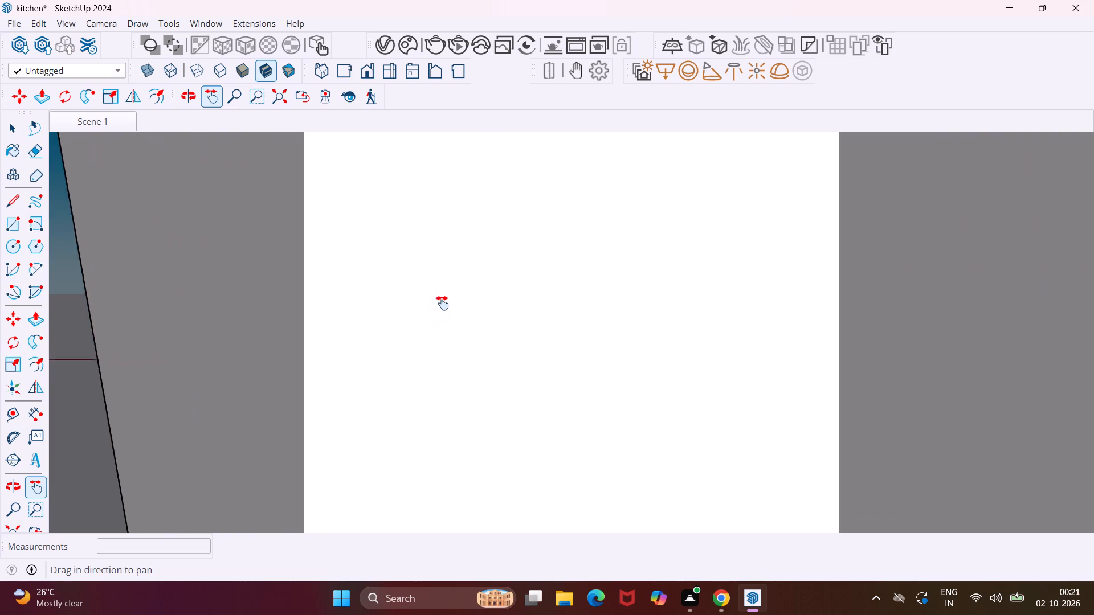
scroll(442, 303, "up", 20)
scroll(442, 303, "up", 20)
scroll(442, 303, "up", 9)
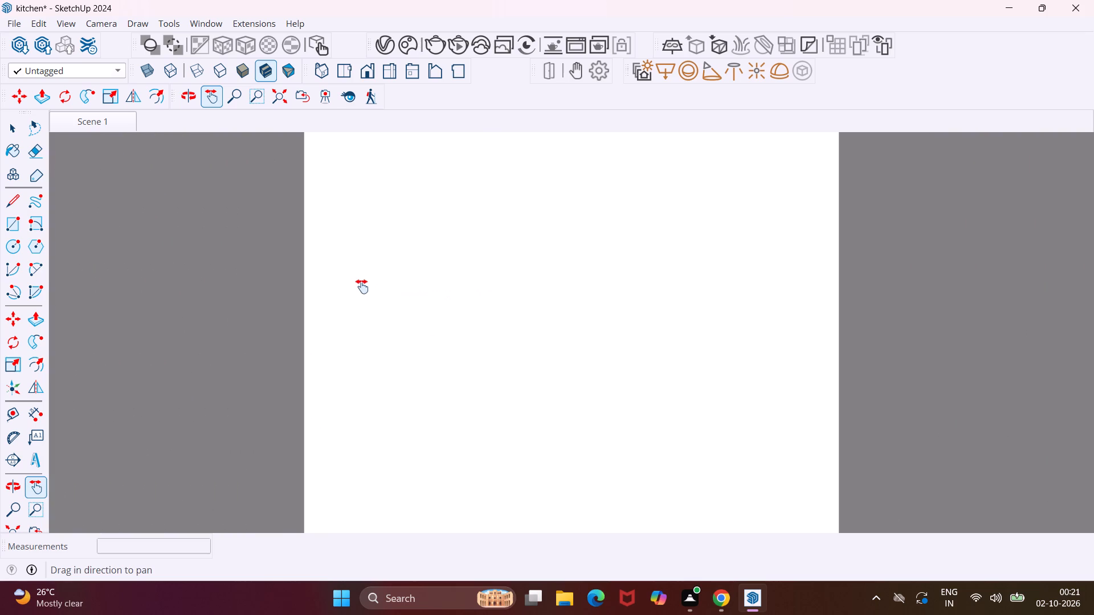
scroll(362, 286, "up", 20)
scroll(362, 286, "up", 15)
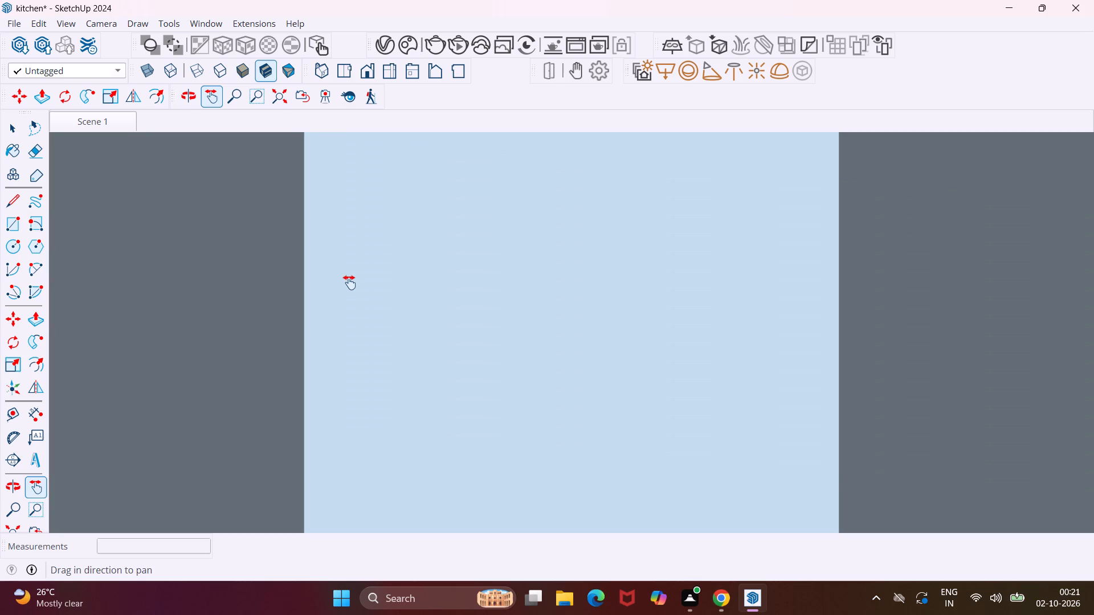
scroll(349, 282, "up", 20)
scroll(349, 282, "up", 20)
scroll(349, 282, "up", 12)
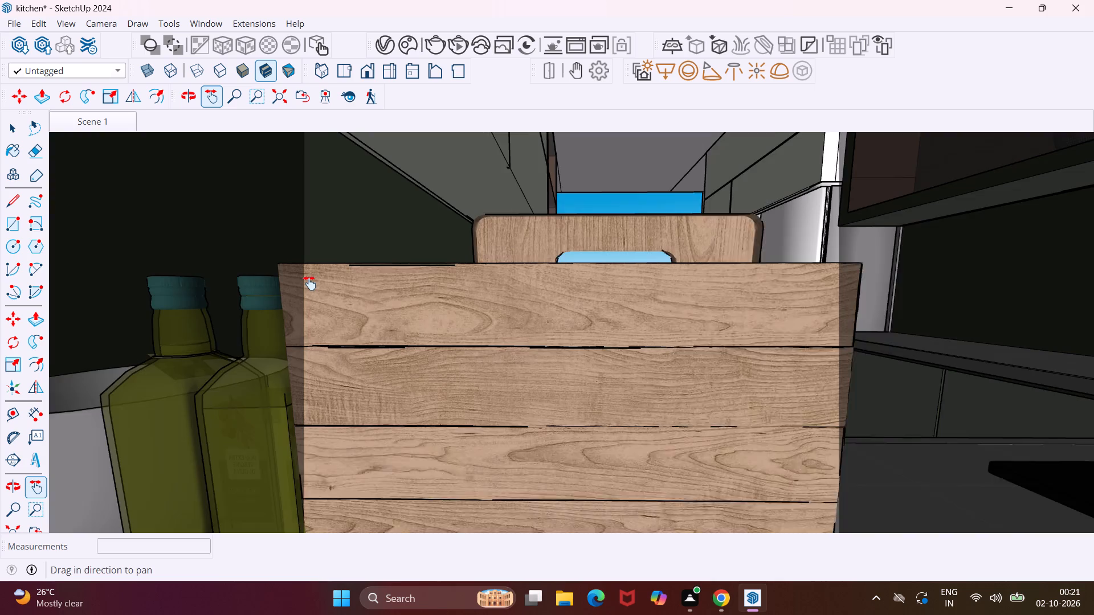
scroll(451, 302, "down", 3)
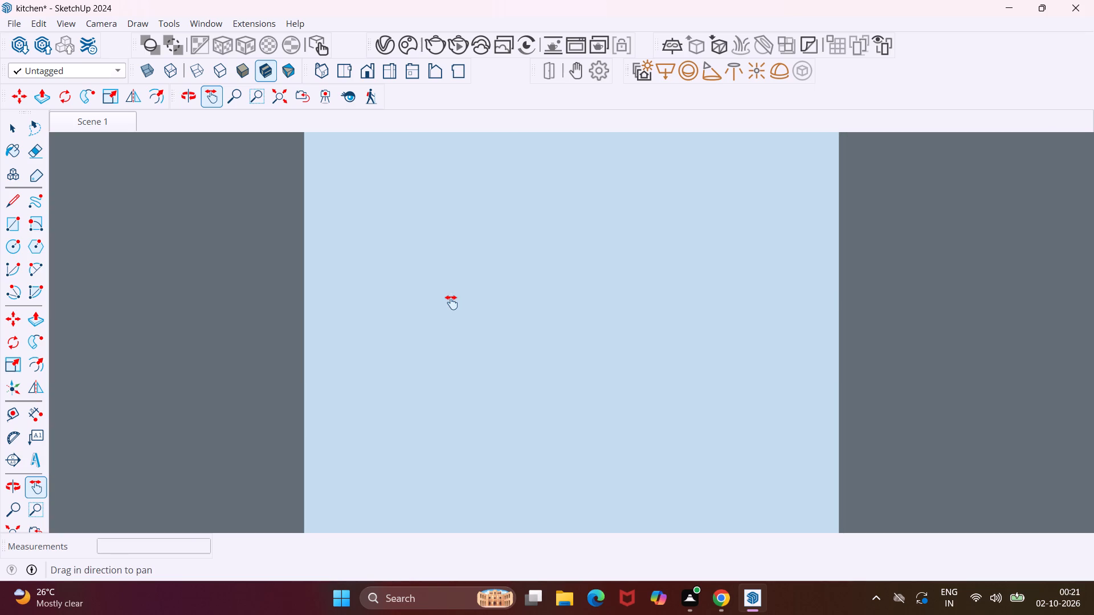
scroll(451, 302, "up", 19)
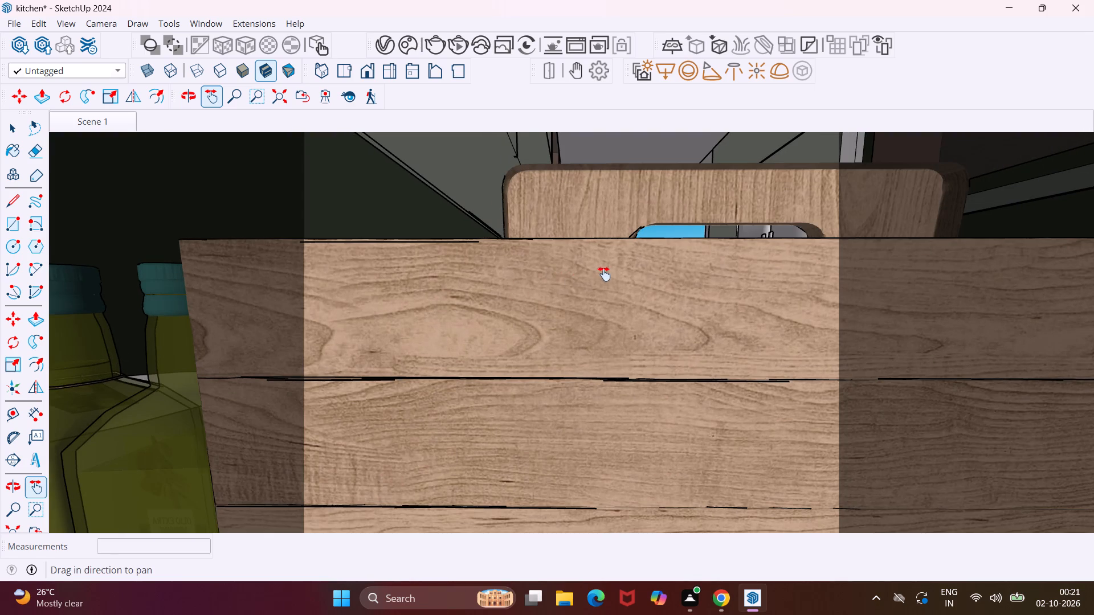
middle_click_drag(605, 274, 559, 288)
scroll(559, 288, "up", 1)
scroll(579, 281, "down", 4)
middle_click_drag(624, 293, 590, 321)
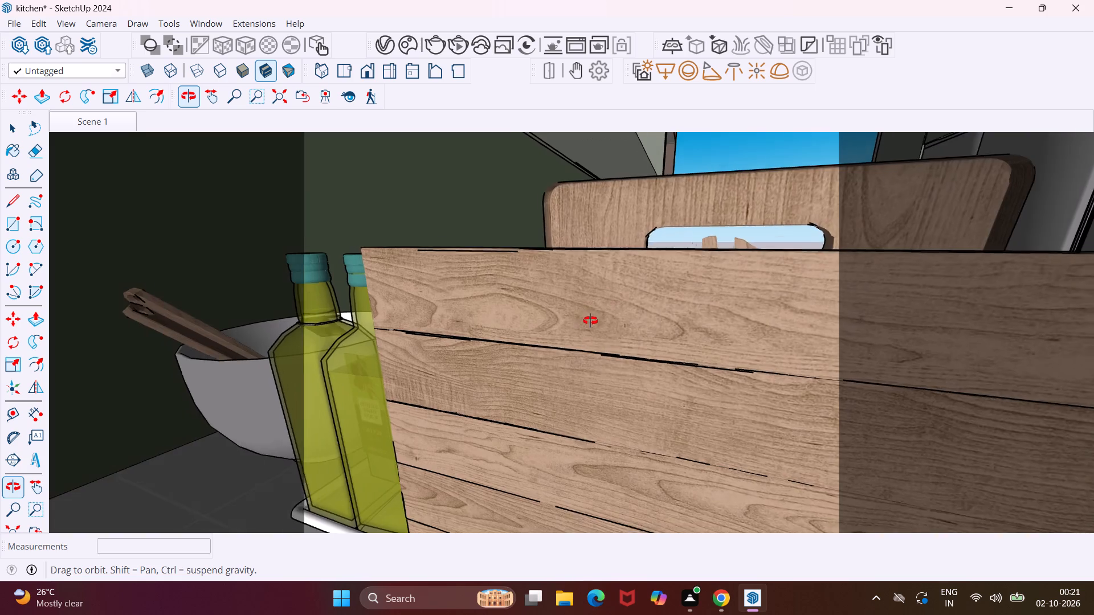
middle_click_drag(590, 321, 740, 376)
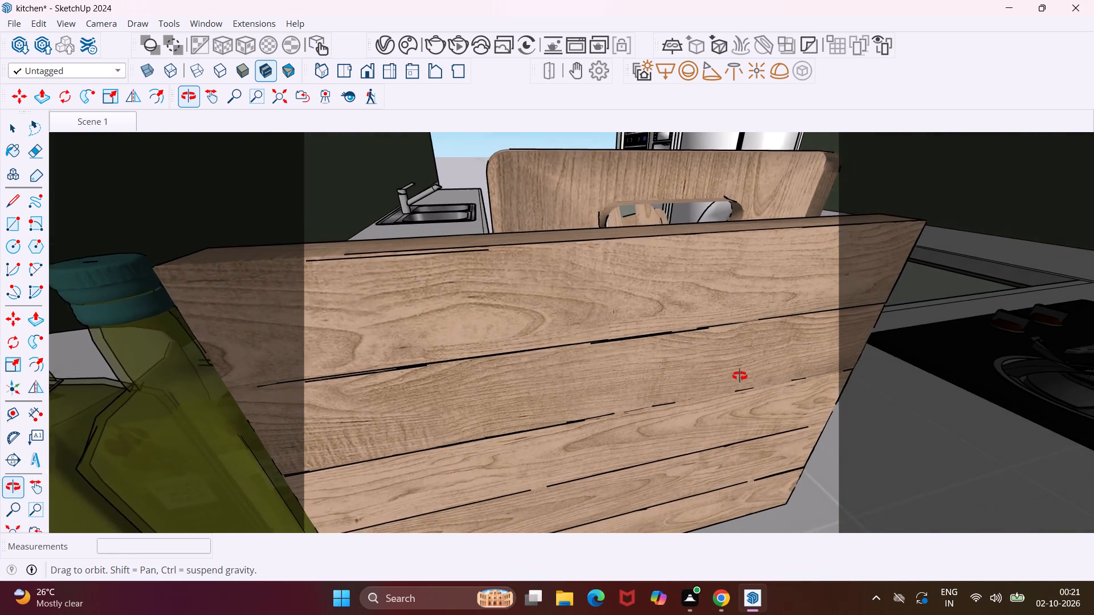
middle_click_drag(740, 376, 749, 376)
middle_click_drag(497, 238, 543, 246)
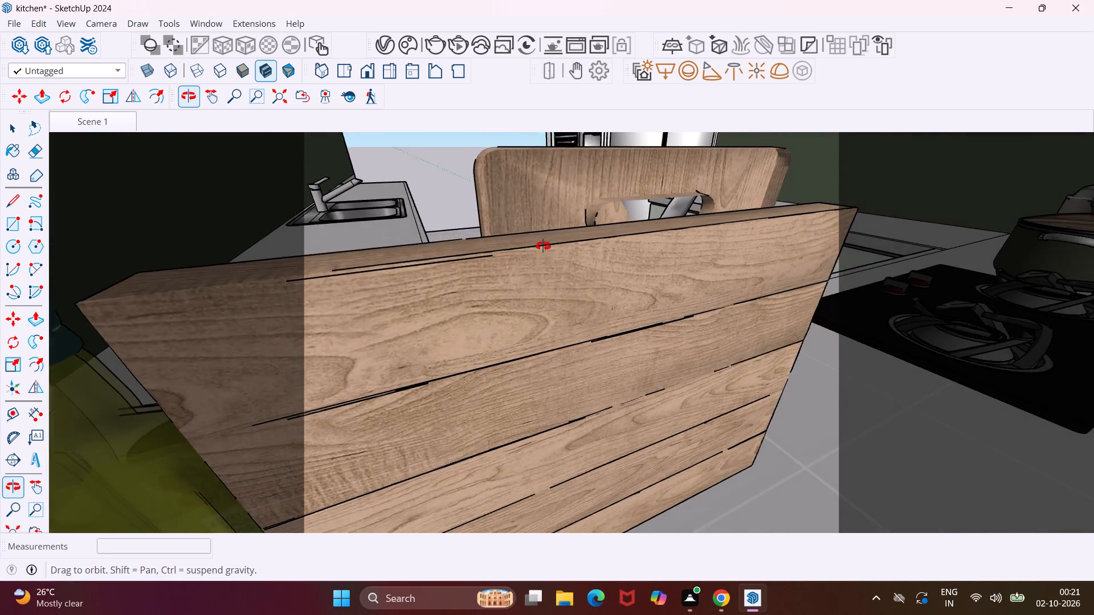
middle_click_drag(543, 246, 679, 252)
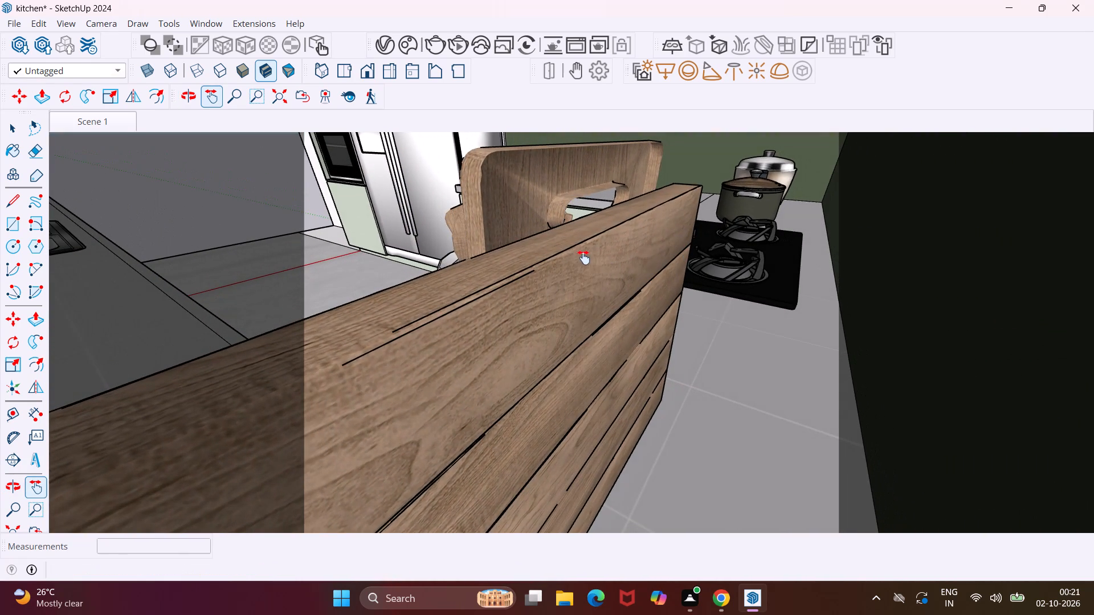
Reframe the interior view down the kitchen aisle toward the cooktop wall, with the fridge and sink counter on either side.
scroll(420, 200, "up", 6)
middle_click_drag(420, 200, 423, 200)
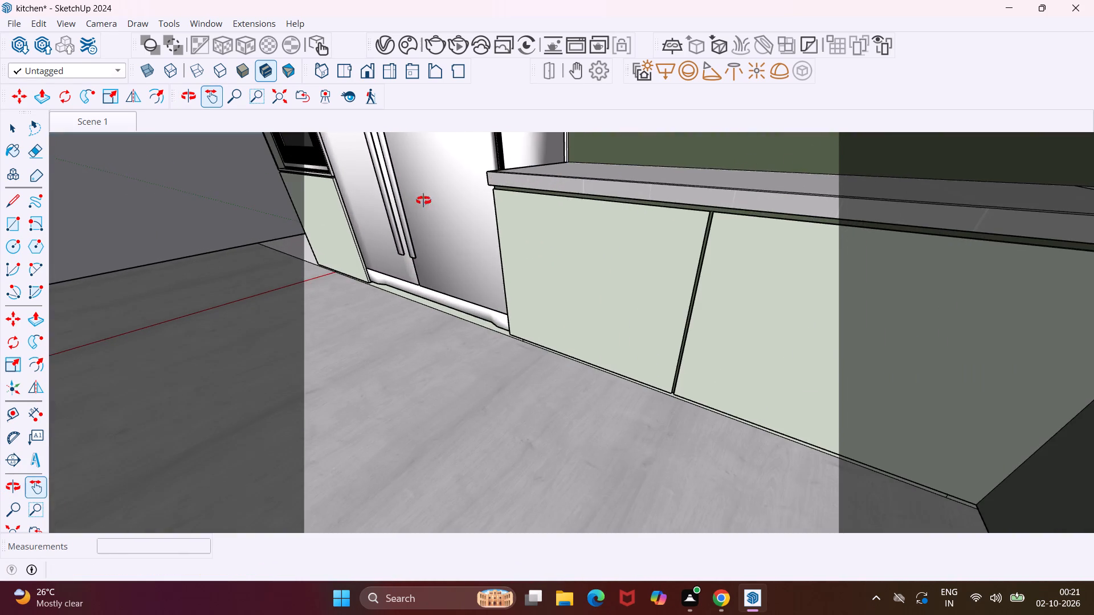
middle_click_drag(423, 200, 704, 206)
scroll(660, 215, "down", 2)
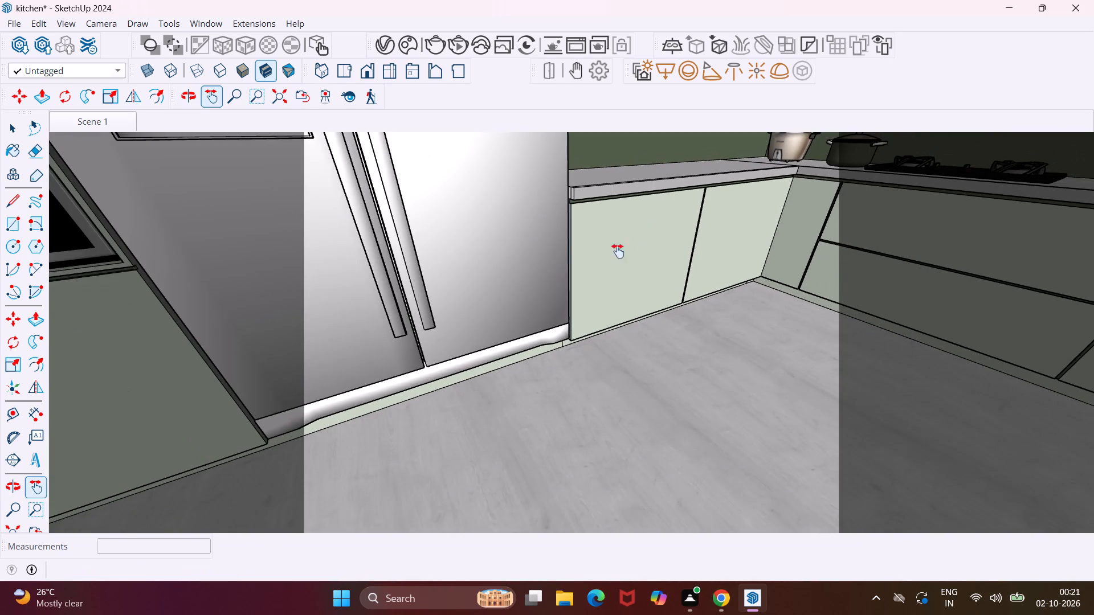
middle_click_drag(618, 251, 767, 232)
scroll(724, 255, "down", 2)
middle_click_drag(680, 280, 711, 274)
scroll(667, 281, "down", 3)
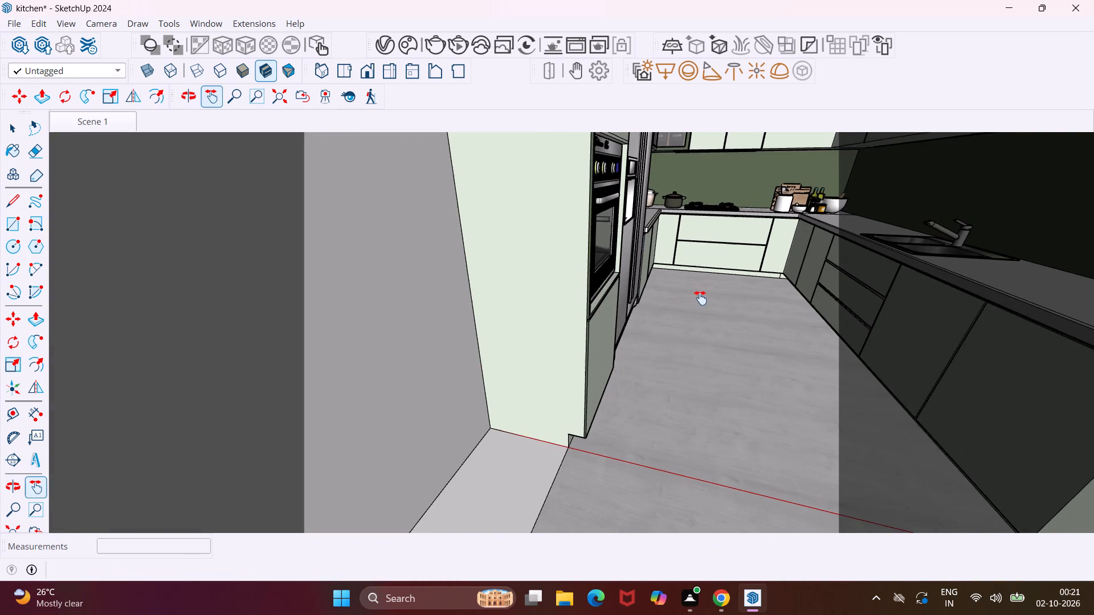
middle_click_drag(703, 298, 668, 296)
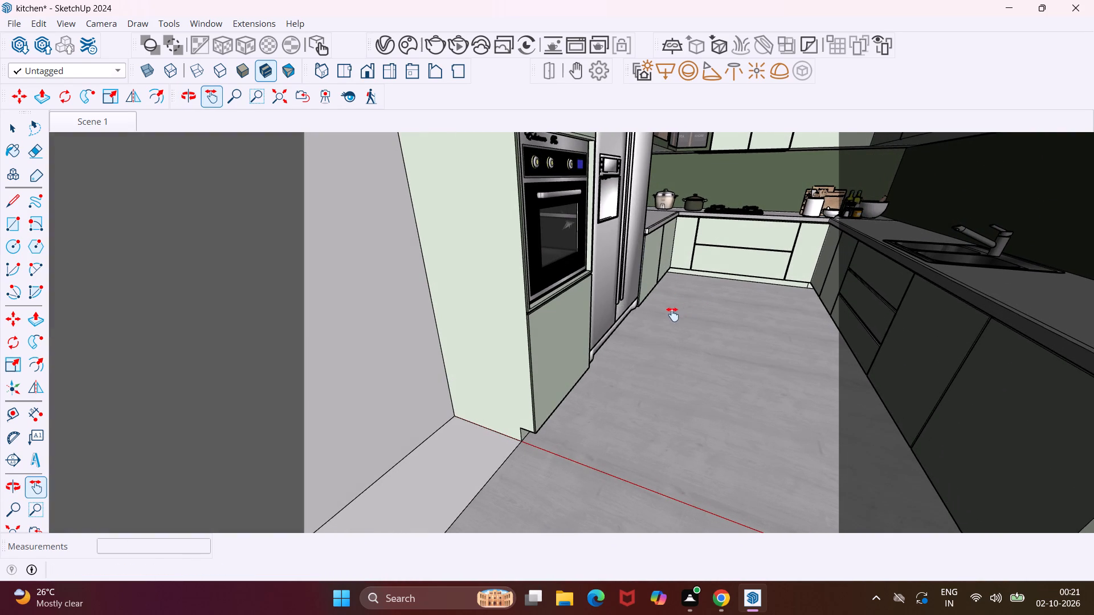
middle_click_drag(660, 318, 644, 318)
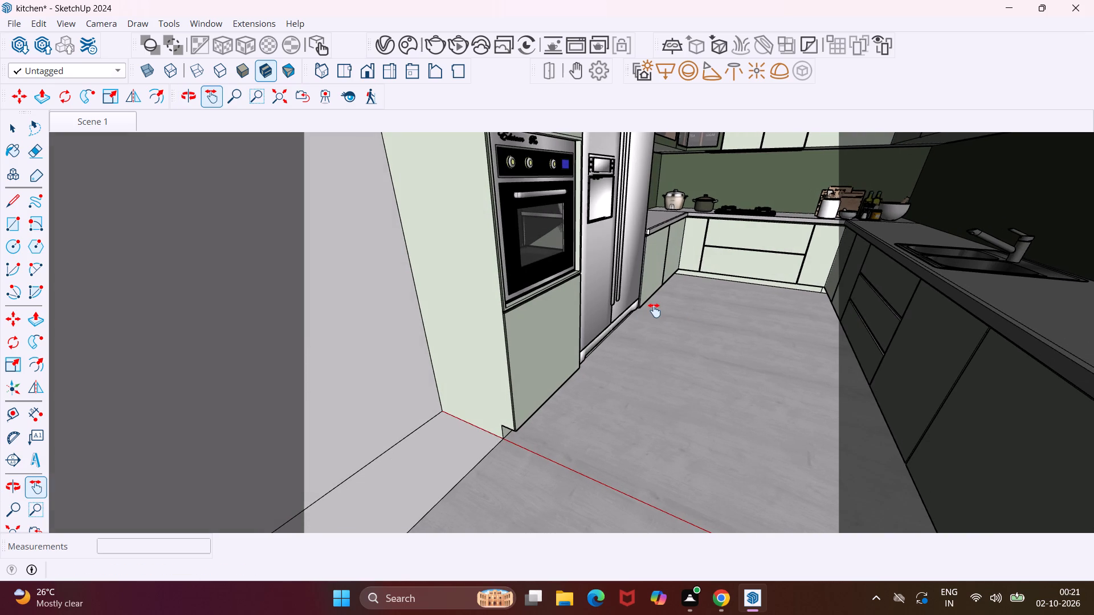
left_click_drag(654, 310, 550, 341)
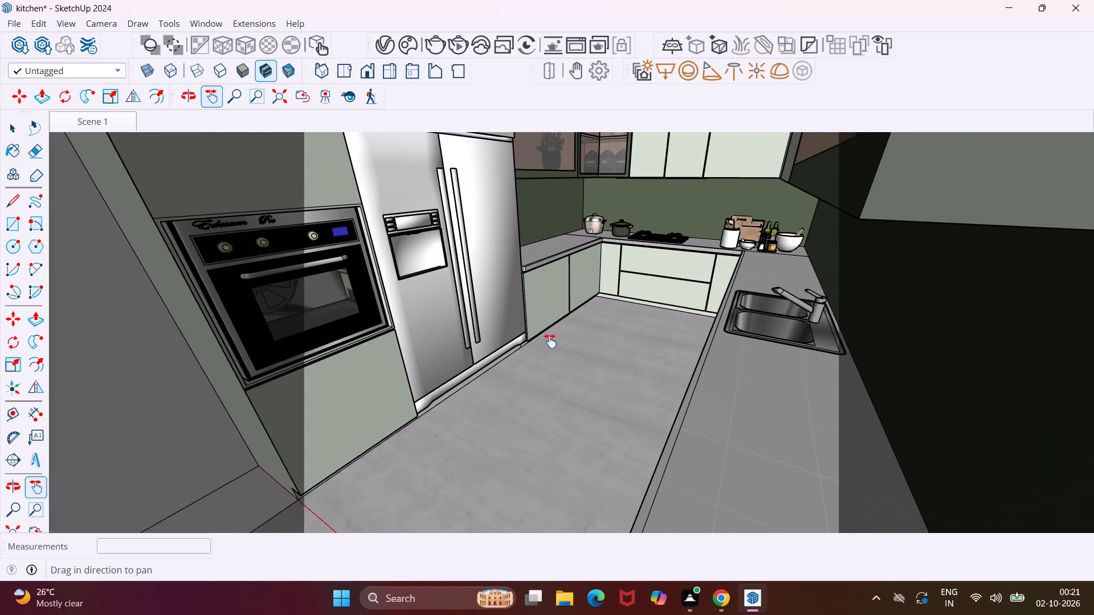
middle_click_drag(550, 341, 648, 329)
scroll(596, 350, "up", 2)
middle_click_drag(597, 350, 602, 350)
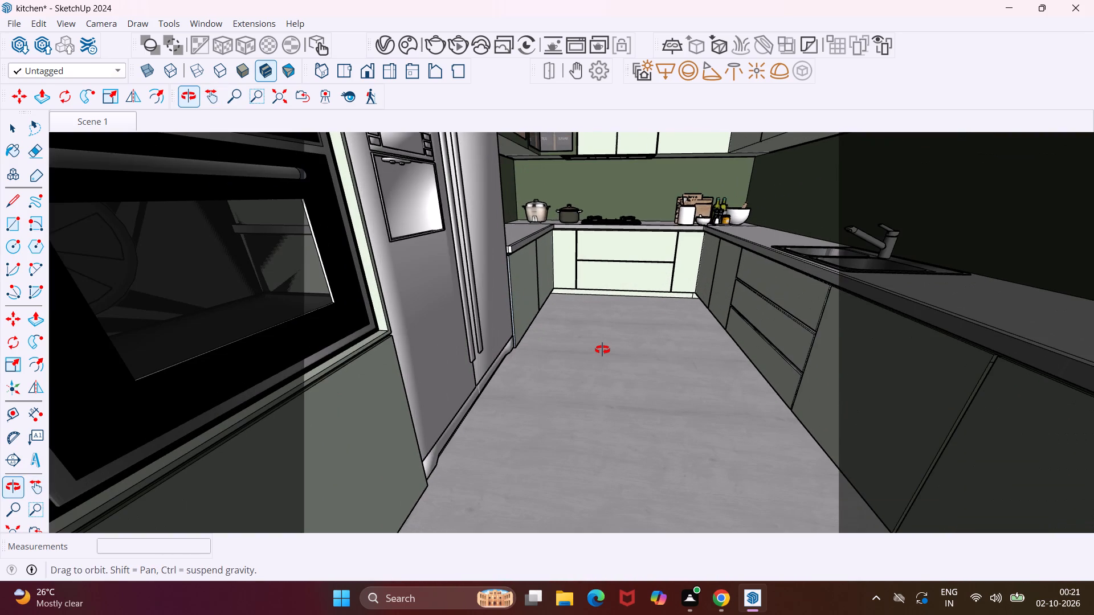
middle_click_drag(602, 350, 624, 345)
left_click_drag(608, 285, 571, 330)
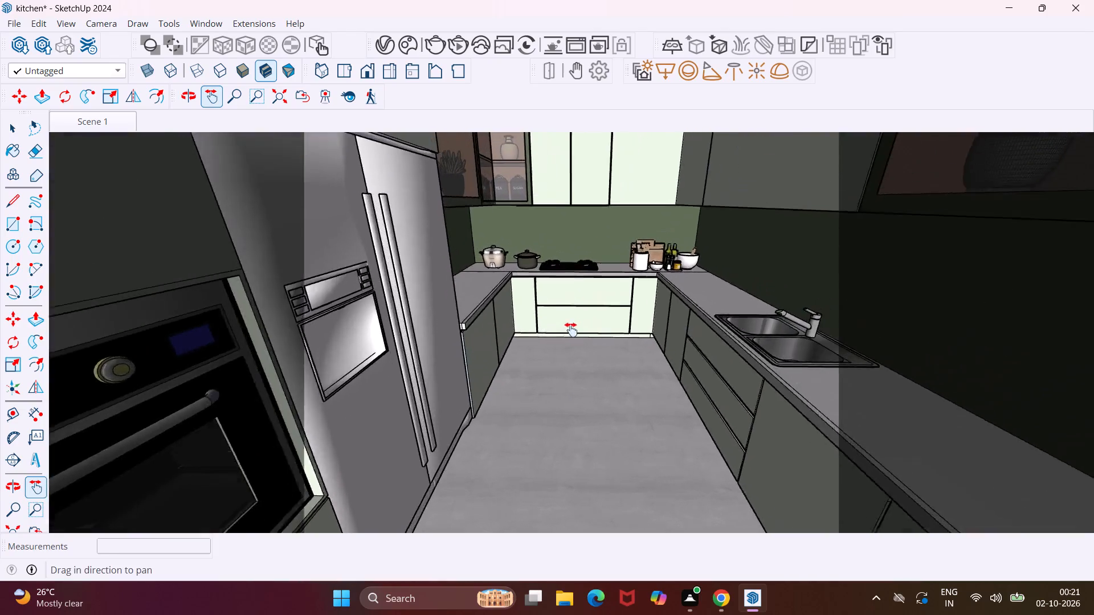
left_click_drag(571, 330, 542, 350)
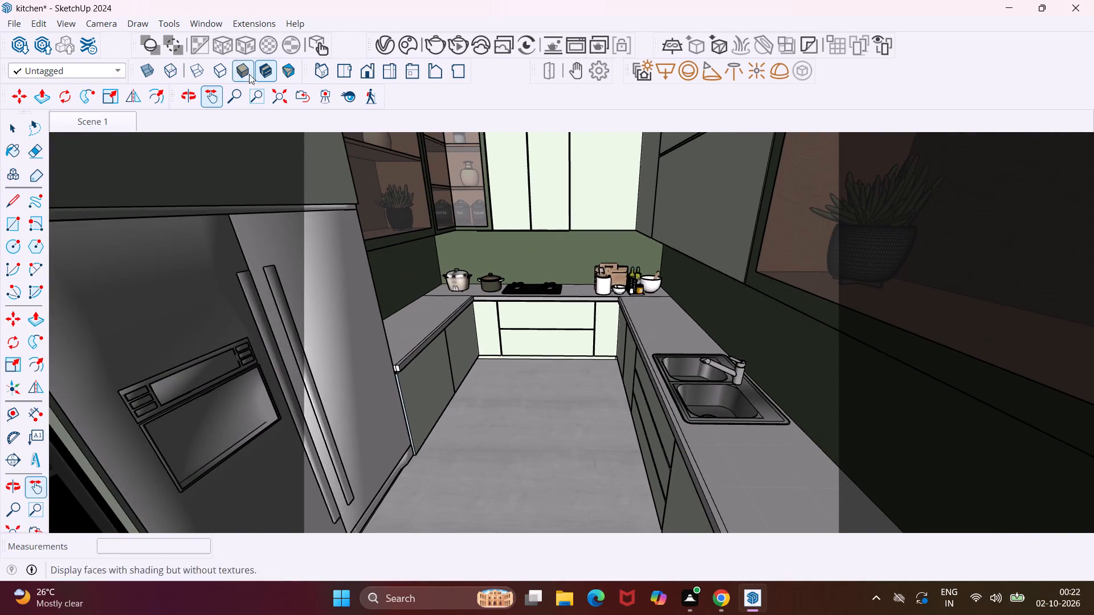
Reopen the Default Tray and save the current interior view as a new scene.
left_click(215, 22)
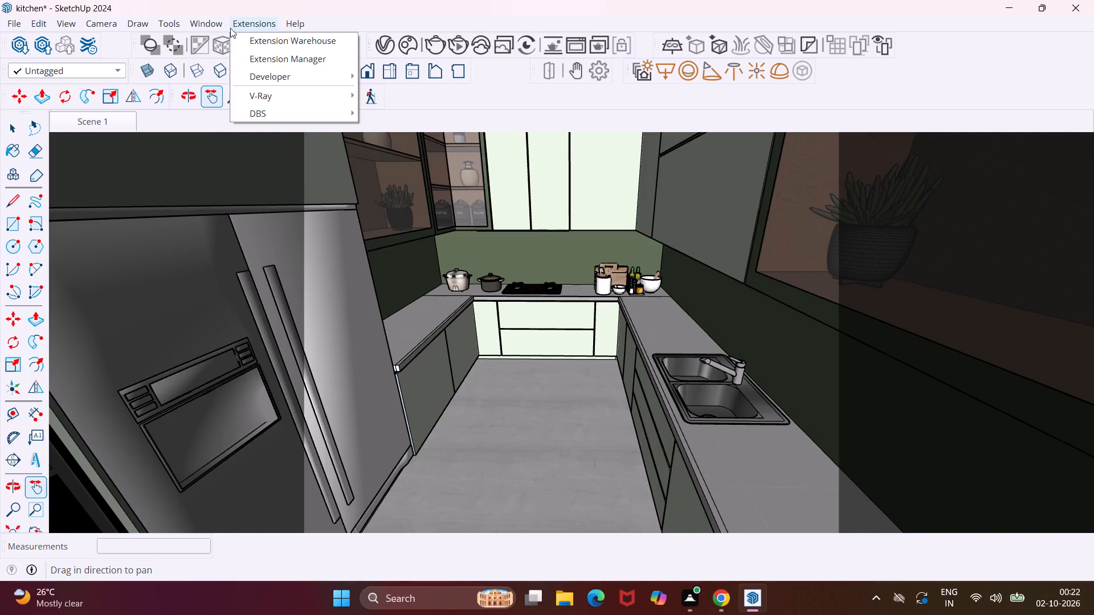
left_click(332, 42)
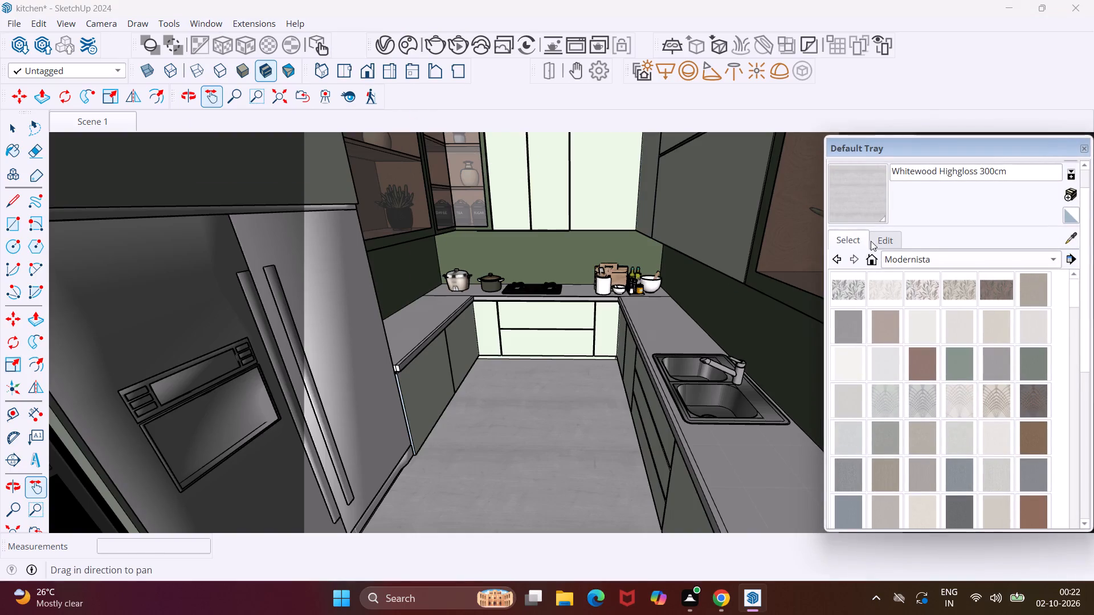
scroll(845, 213, "up", 3)
left_click(832, 193)
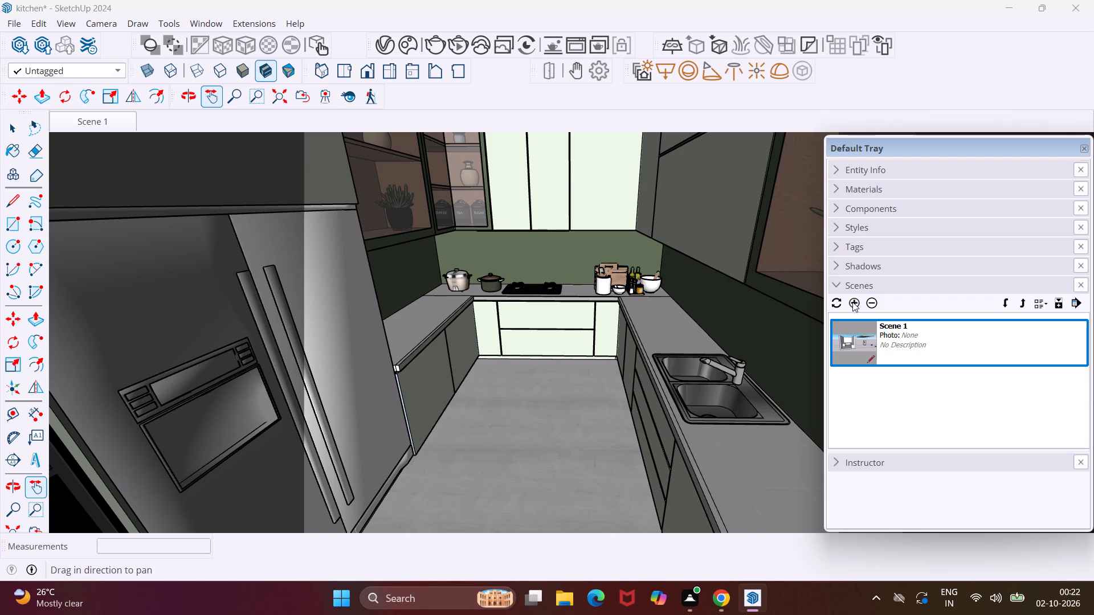
left_click(852, 302)
Pull the interior view back and shift it so the oven, fridge, cooktop wall and sink fall within the safe frame.
scroll(511, 415, "down", 2)
middle_click_drag(511, 415, 522, 384)
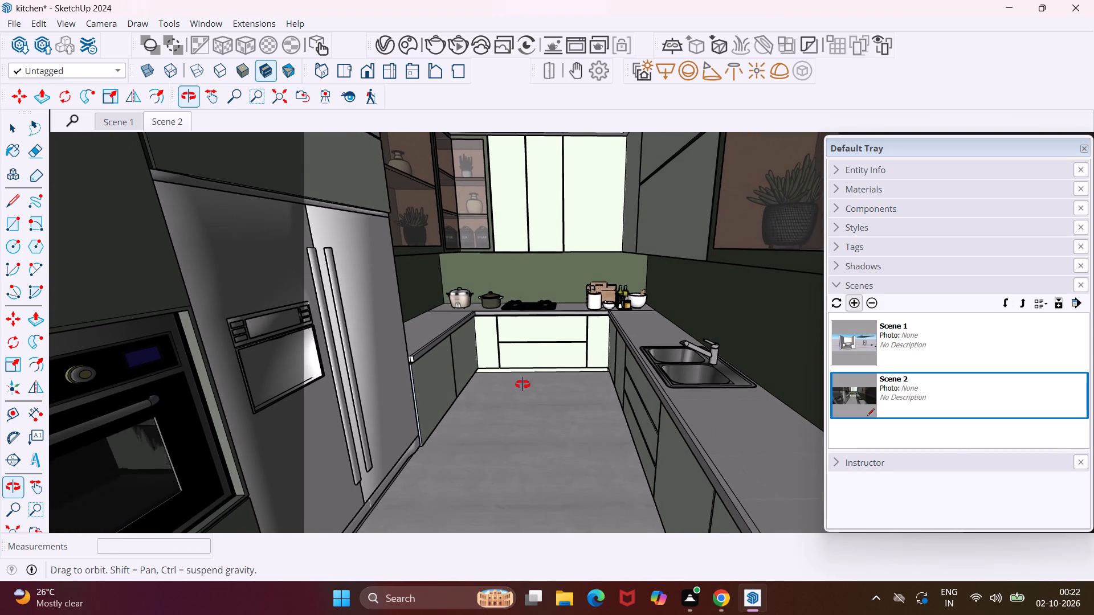
middle_click_drag(522, 384, 525, 388)
left_click_drag(525, 388, 542, 390)
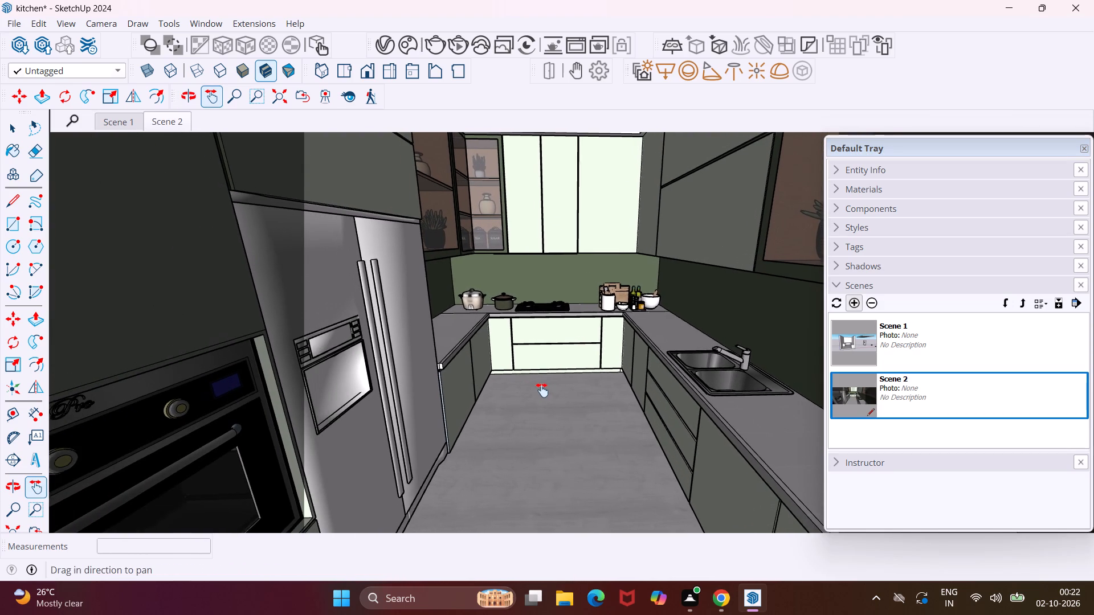
left_click_drag(542, 390, 548, 391)
scroll(536, 395, "down", 1)
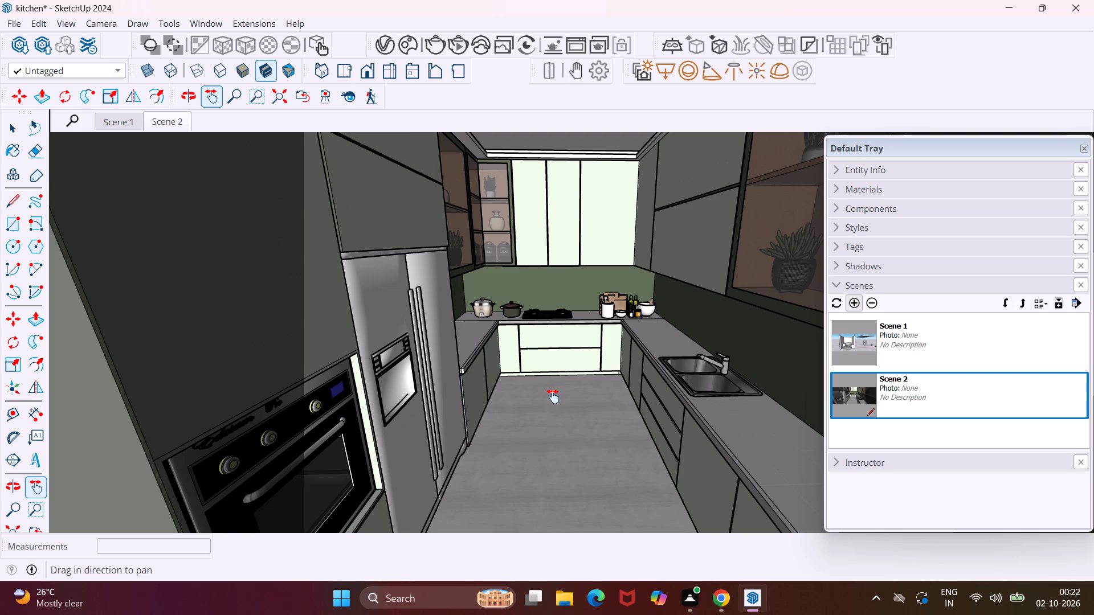
middle_click_drag(563, 409, 548, 413)
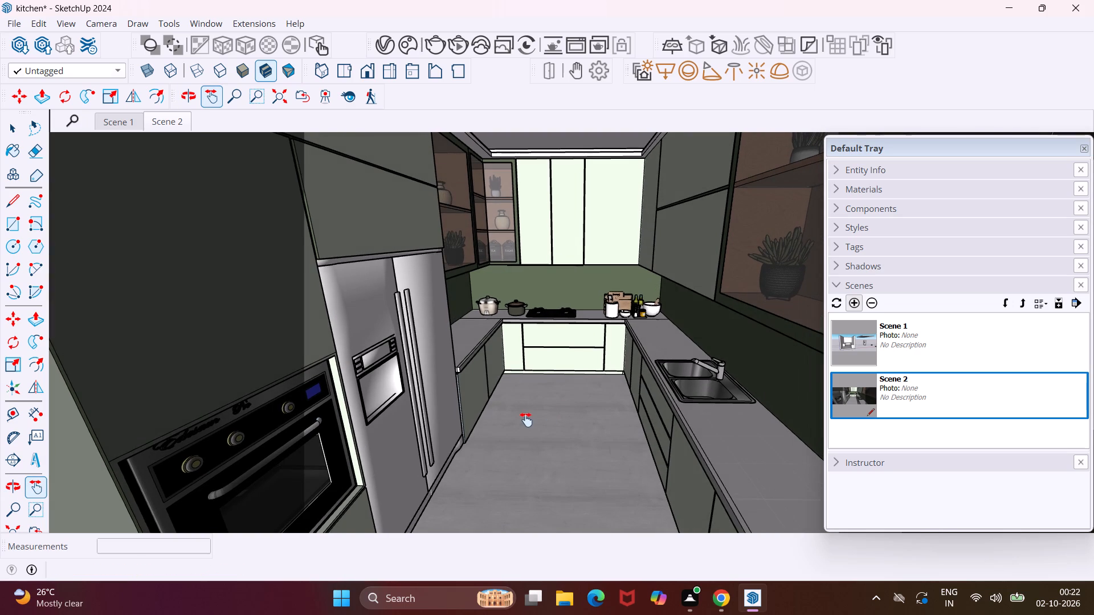
left_click_drag(526, 420, 543, 416)
left_click_drag(558, 424, 560, 425)
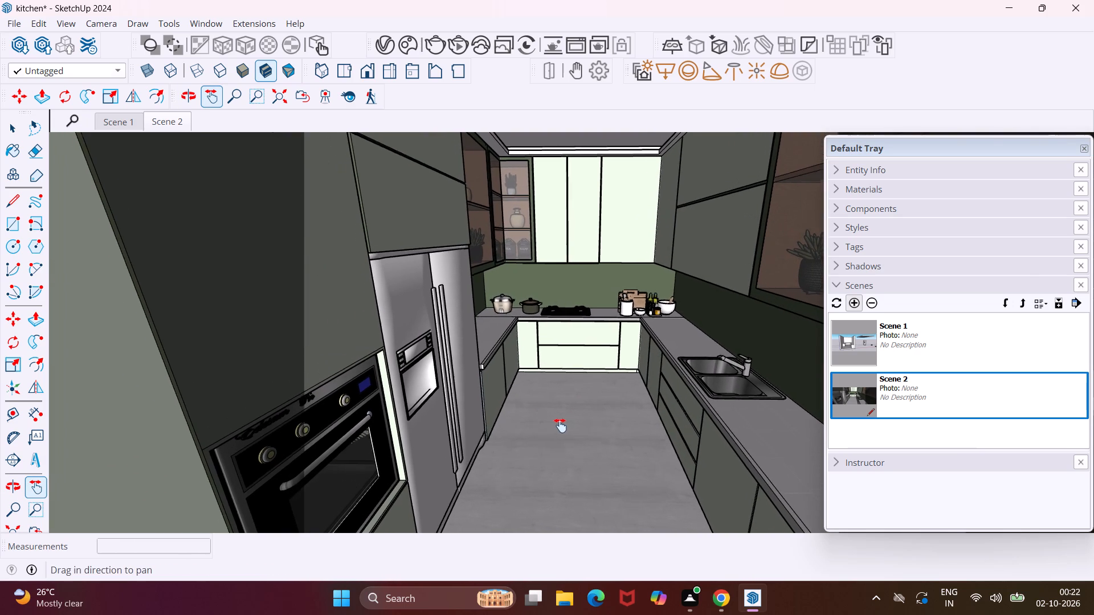
left_click_drag(560, 425, 569, 425)
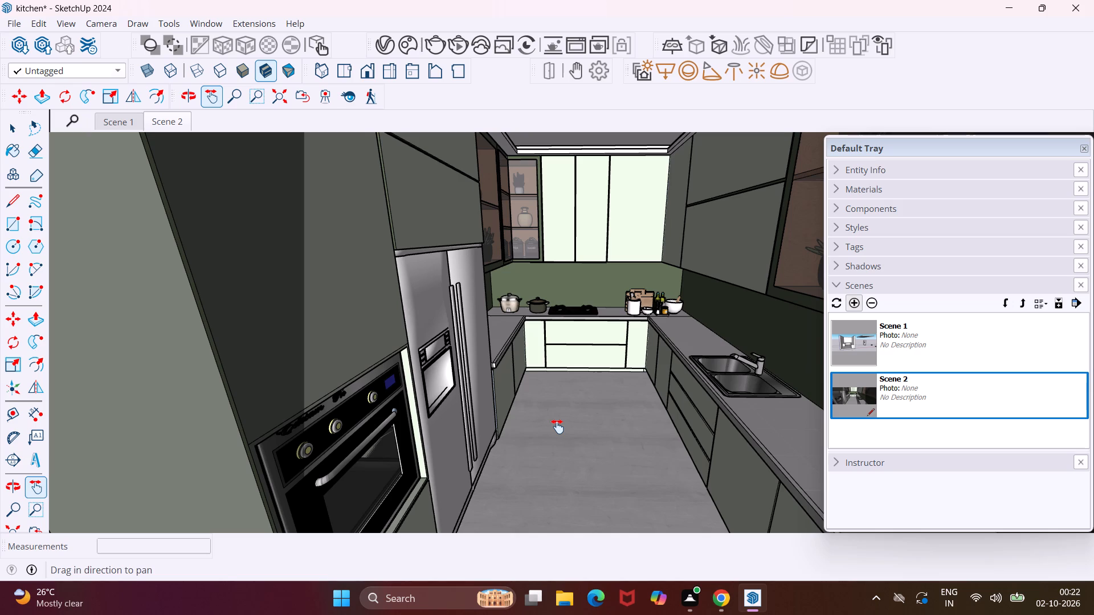
Level and shift the interior view so the oven, fridge, cooktop wall and sink counter are seen straight down the aisle.
middle_click_drag(557, 427, 552, 389)
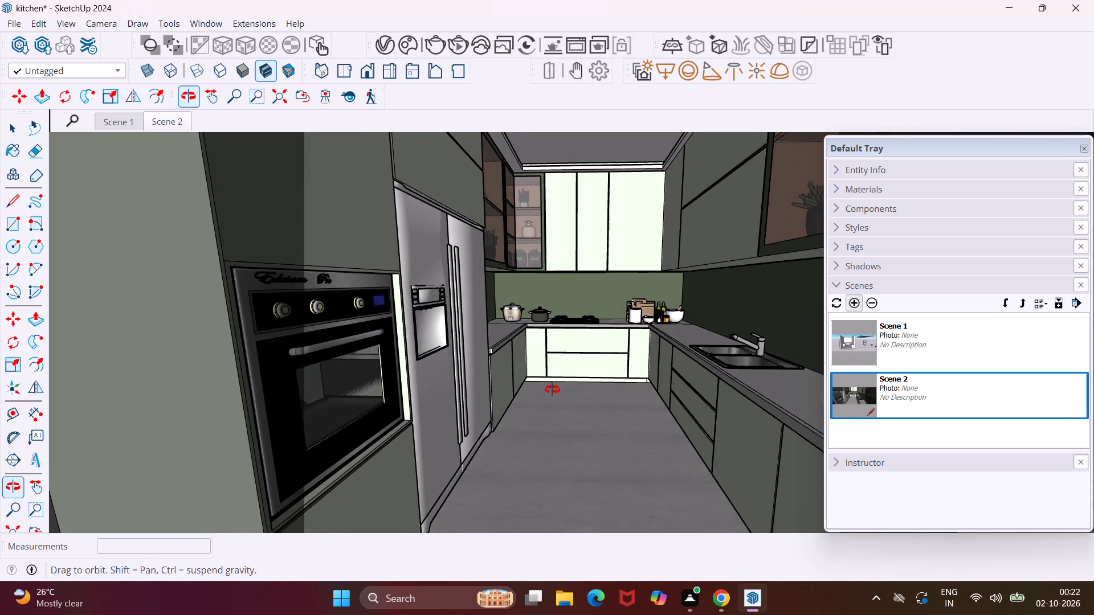
middle_click_drag(552, 389, 552, 383)
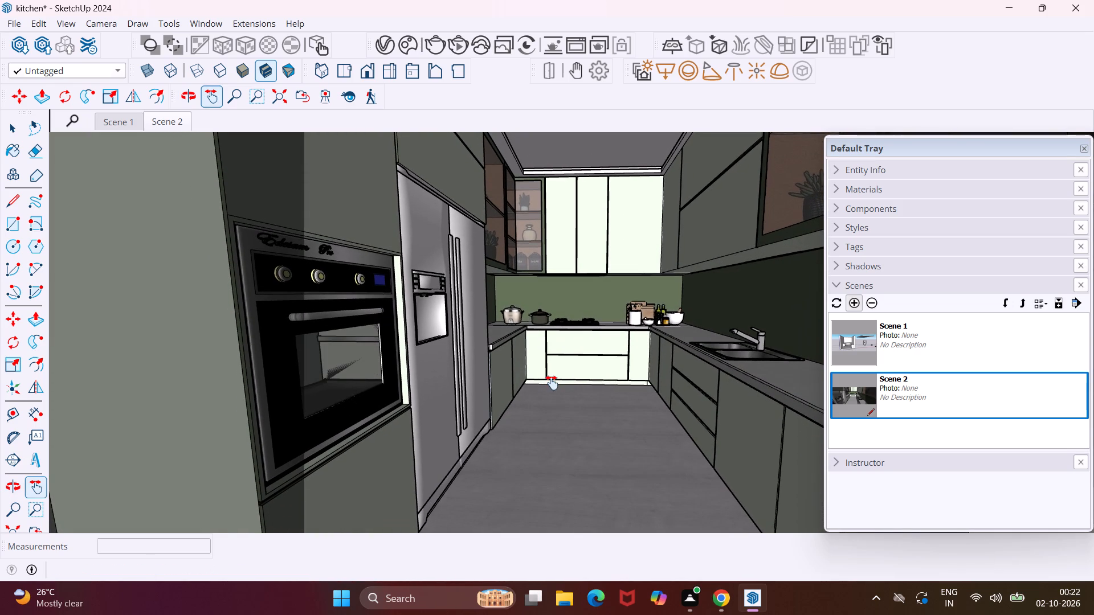
left_click_drag(552, 383, 555, 399)
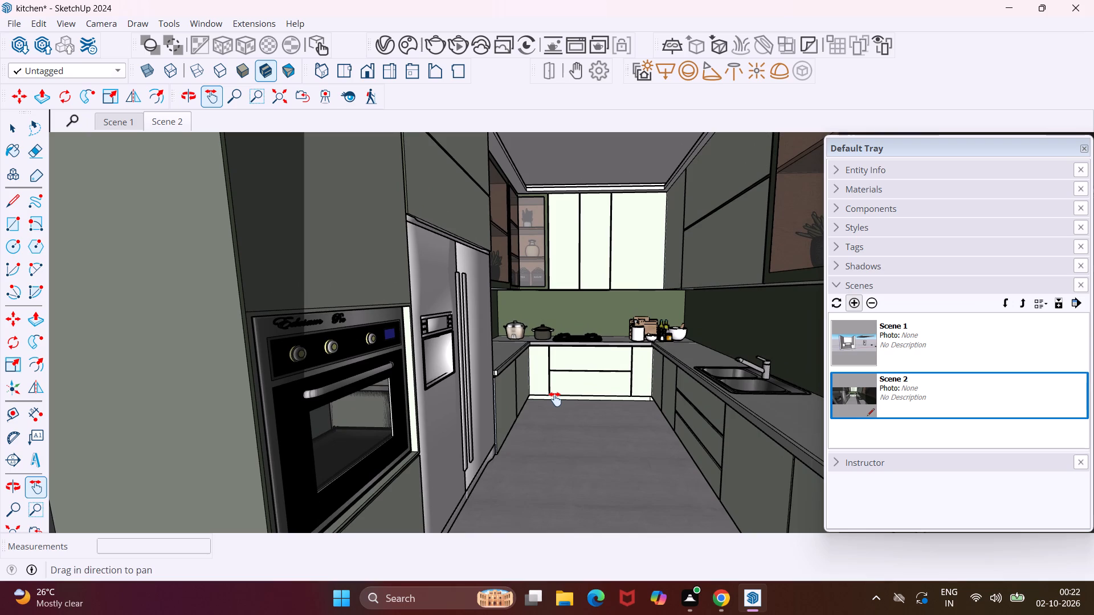
middle_click(555, 399)
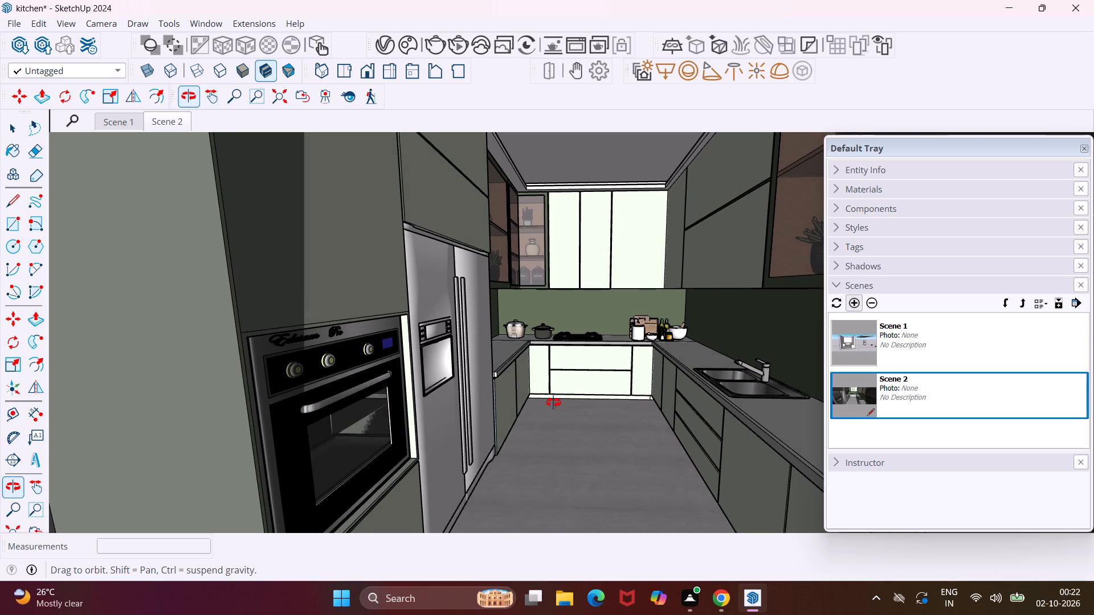
left_click_drag(553, 404, 549, 411)
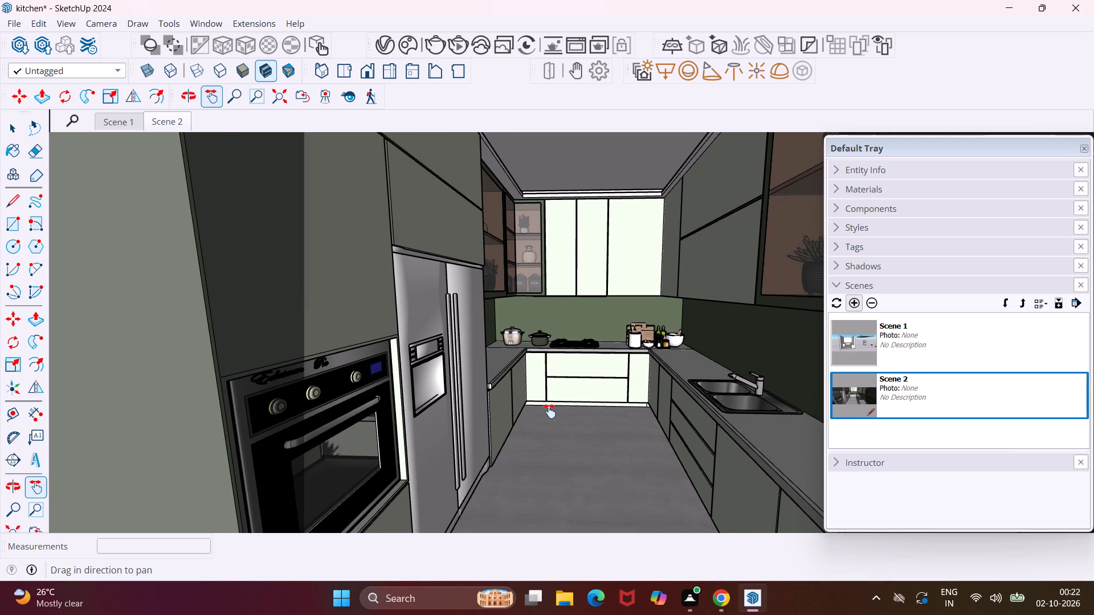
middle_click_drag(548, 412, 548, 406)
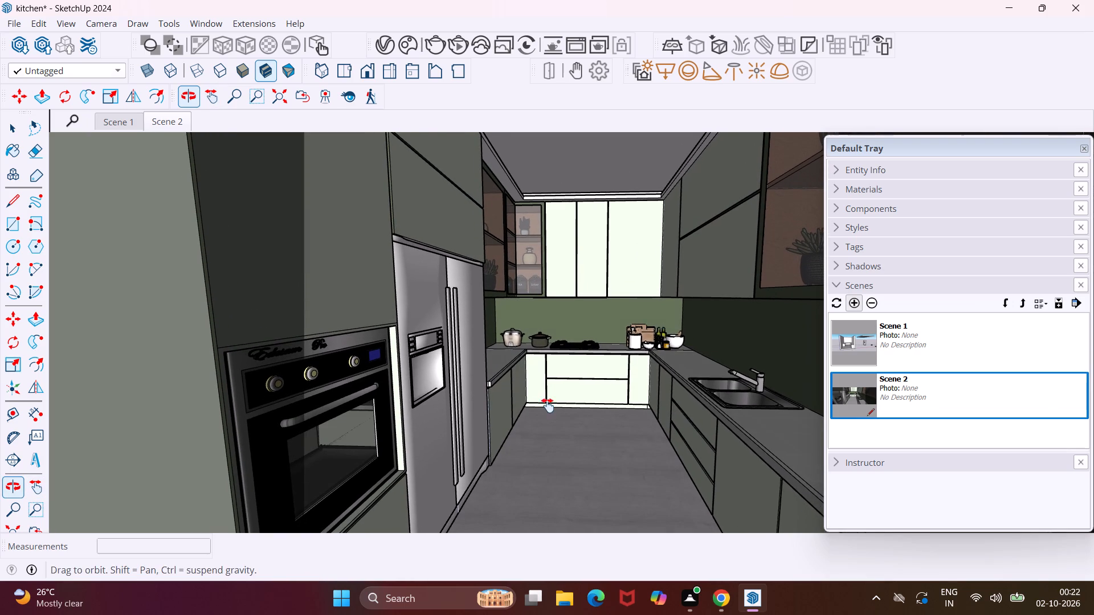
Paint the kitchen ceiling with the off-white Nilaya Modernista 32219 material from the Modernista collection.
left_click(835, 191)
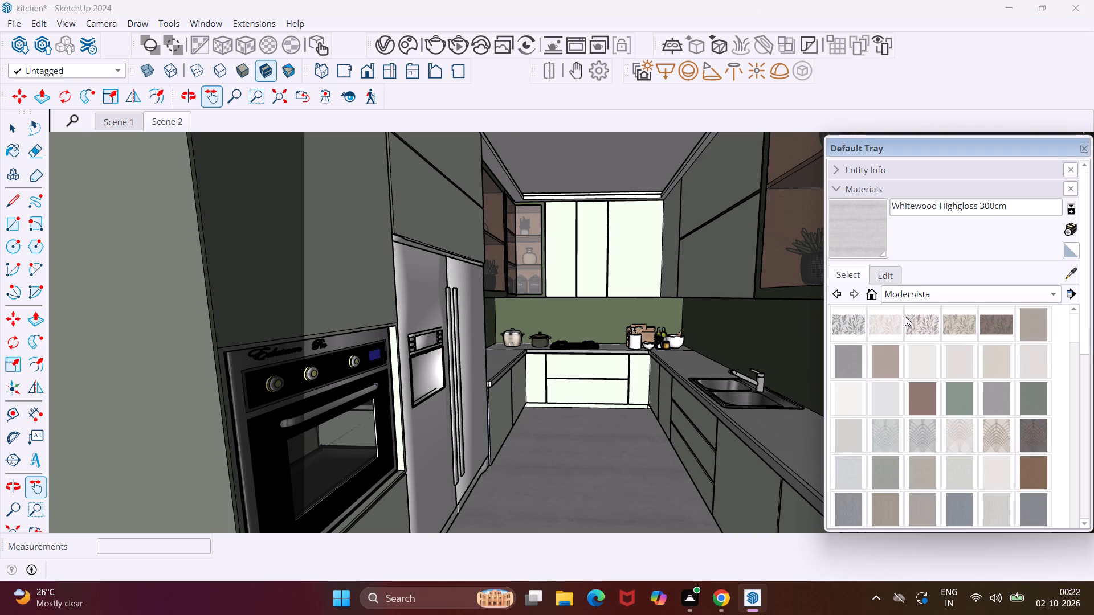
left_click(923, 358)
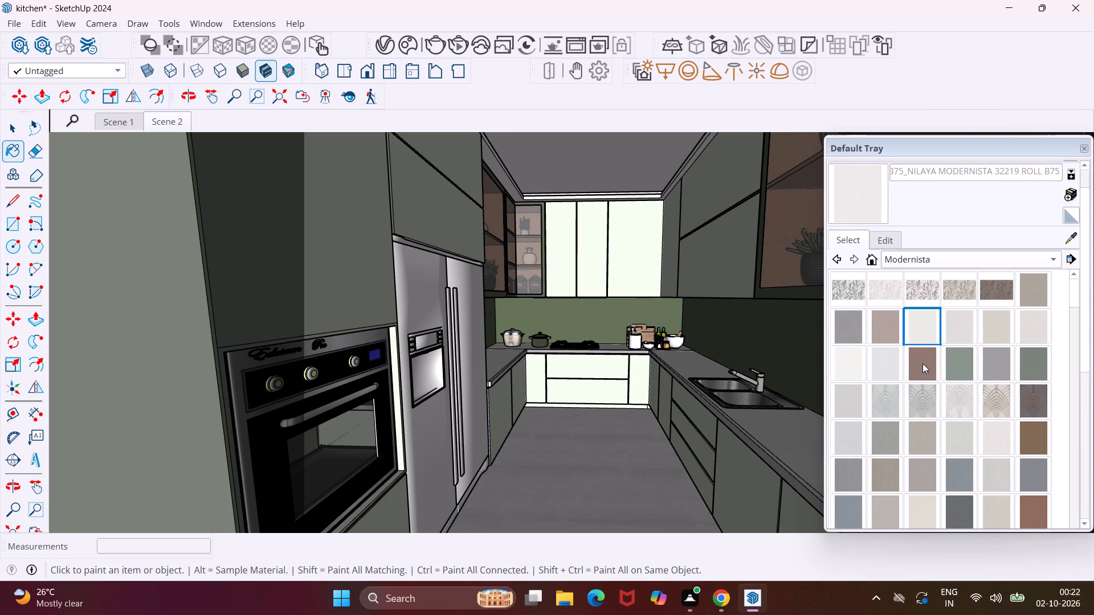
left_click(617, 166)
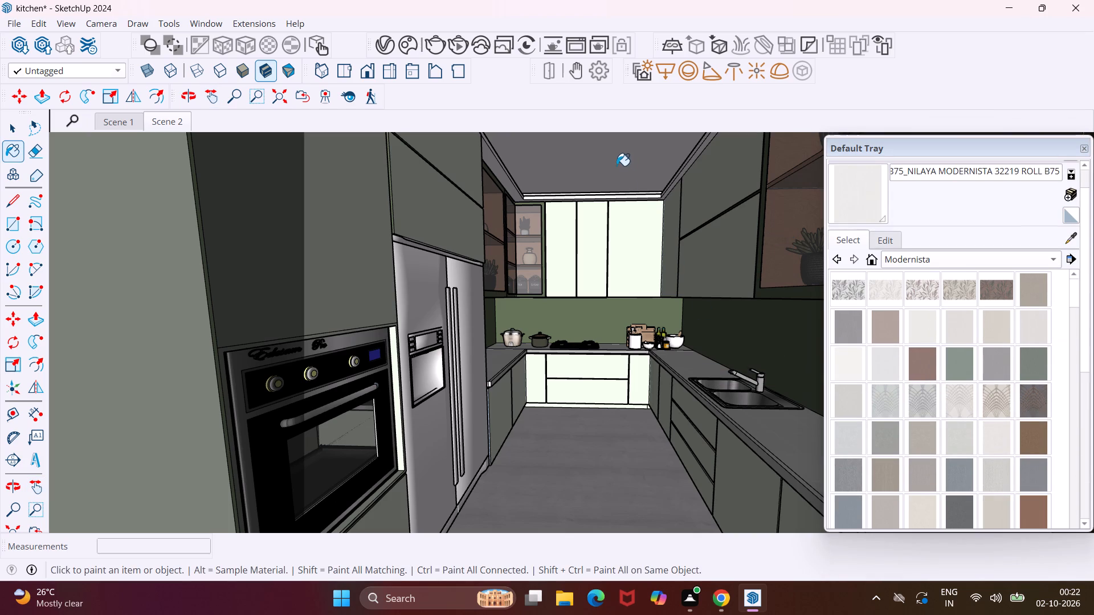
Apply the same Nilaya Modernista 32219 material to the ceiling cornice strips above the wall cabinets around the cooktop end.
left_click(506, 186)
scroll(517, 189, "up", 6)
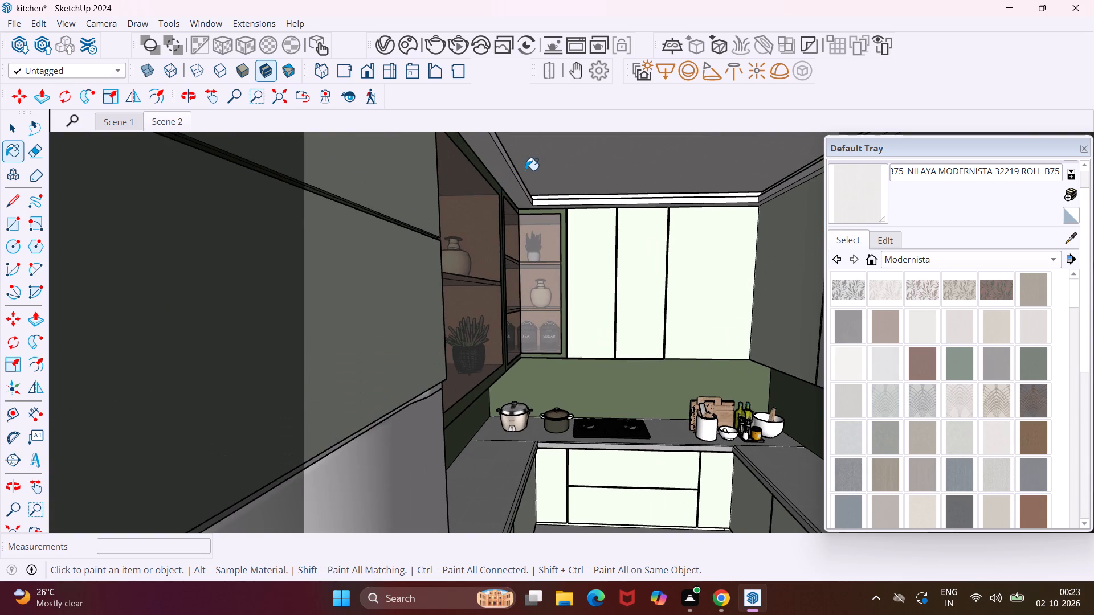
middle_click_drag(522, 186, 494, 200)
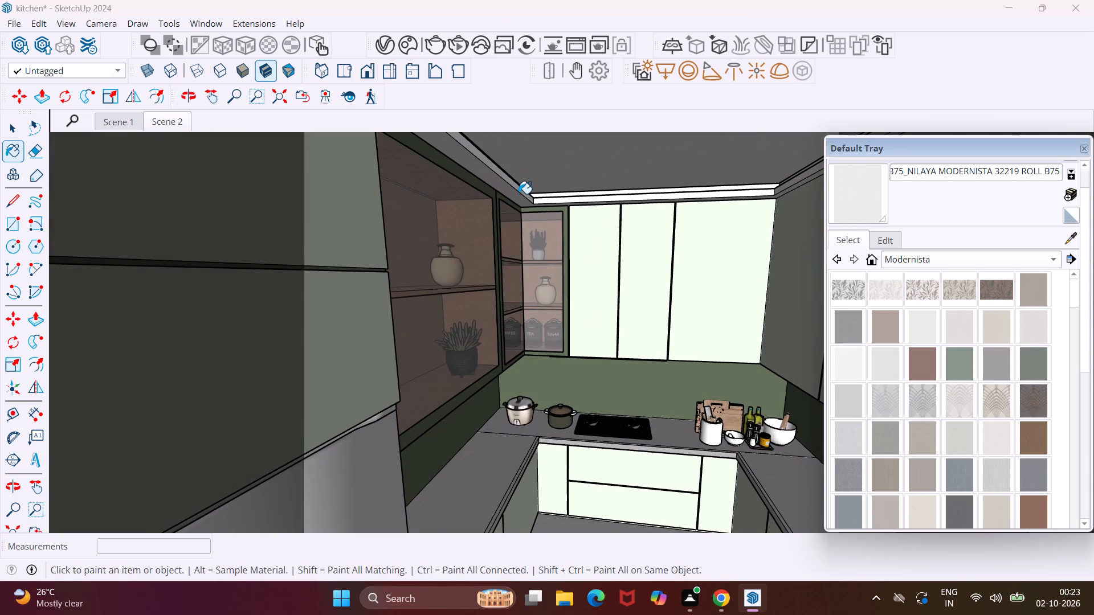
left_click(516, 191)
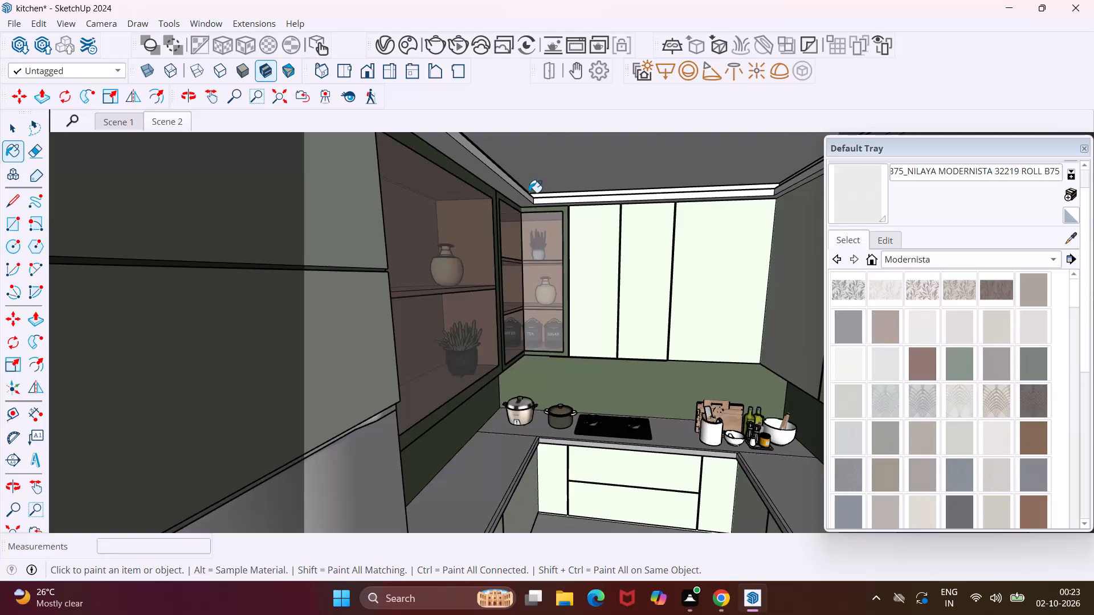
left_click(525, 193)
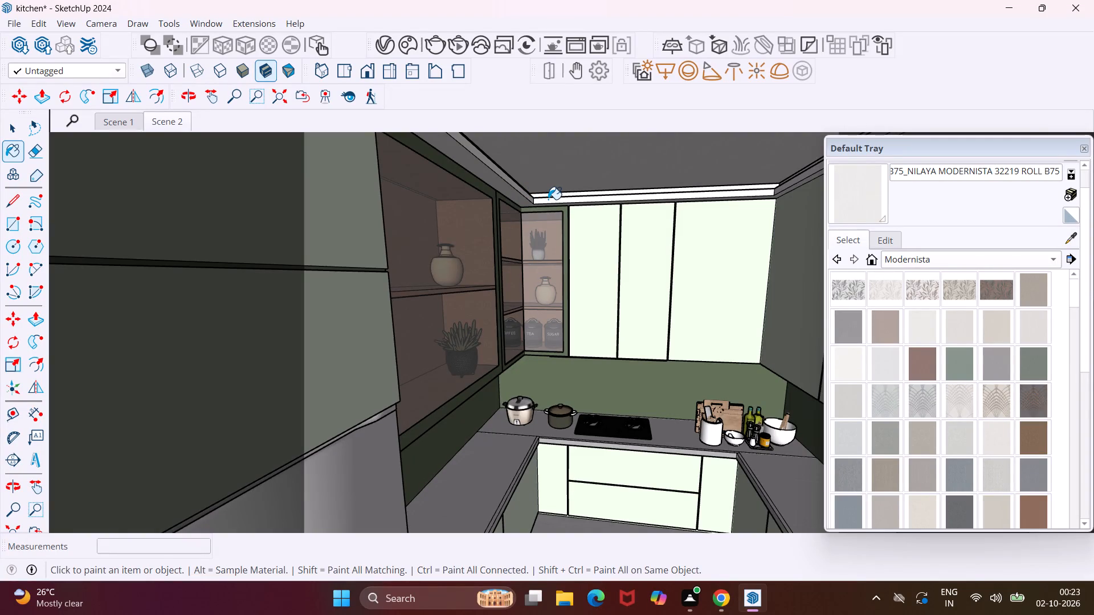
left_click(548, 199)
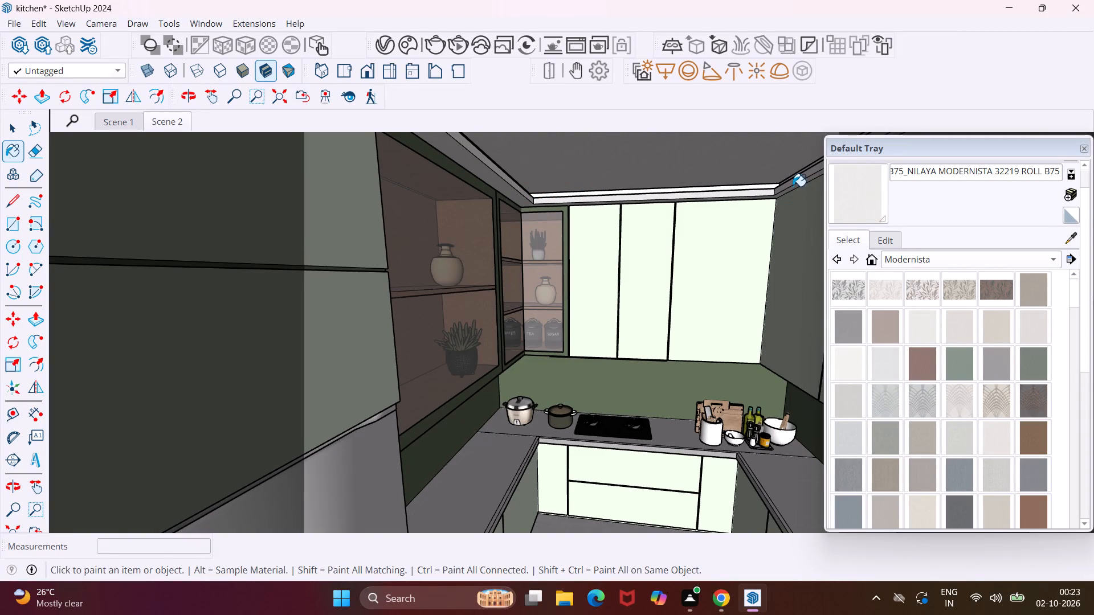
scroll(793, 186, "up", 1)
left_click(791, 182)
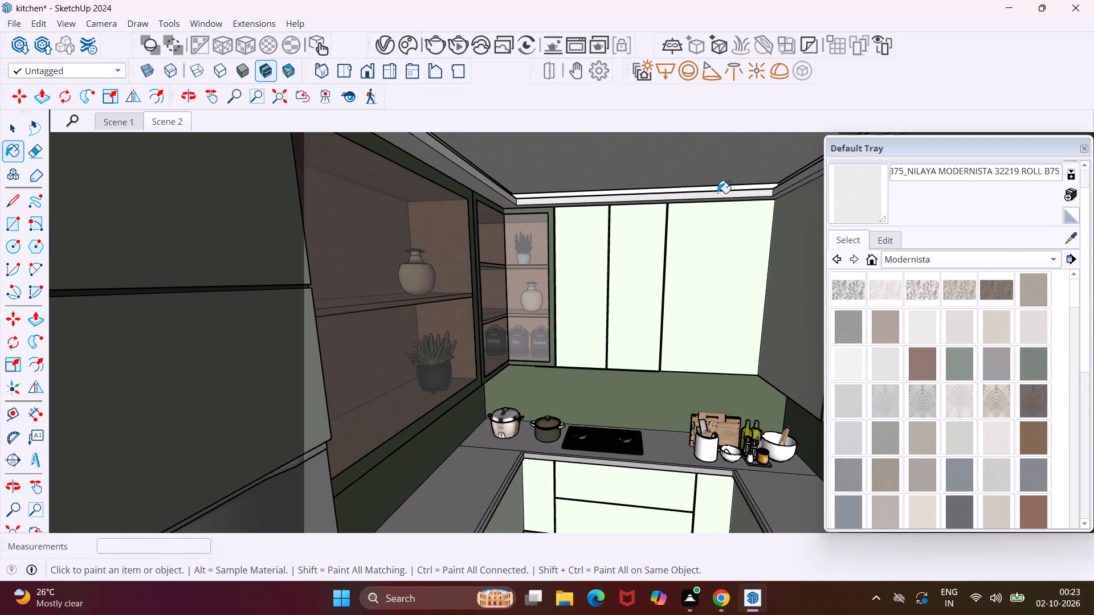
scroll(696, 224, "down", 4)
middle_click_drag(650, 326, 665, 315)
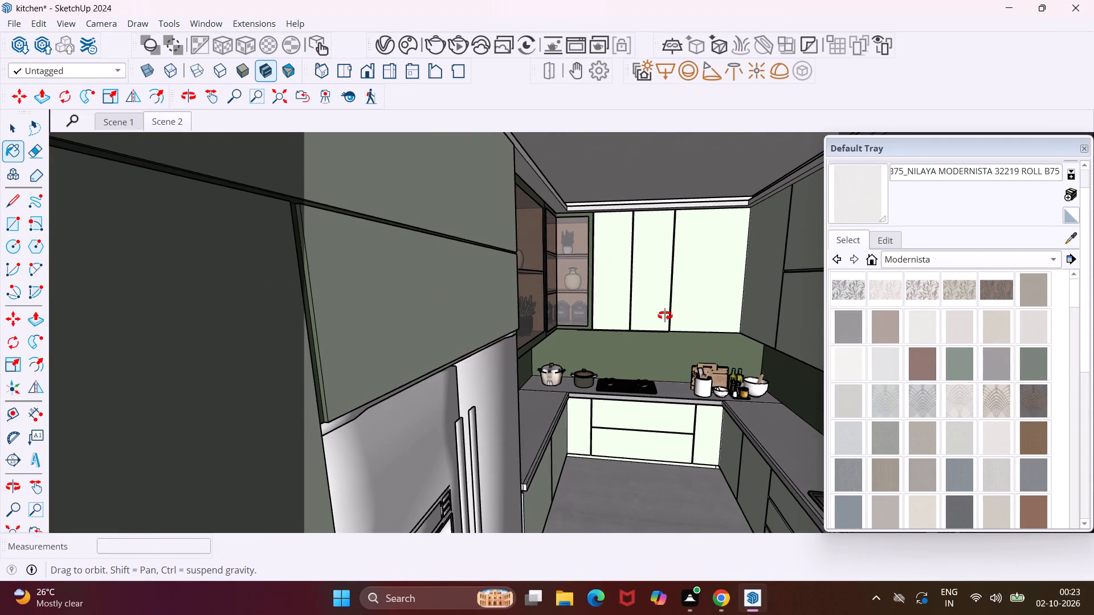
middle_click_drag(665, 315, 680, 304)
key("Escape")
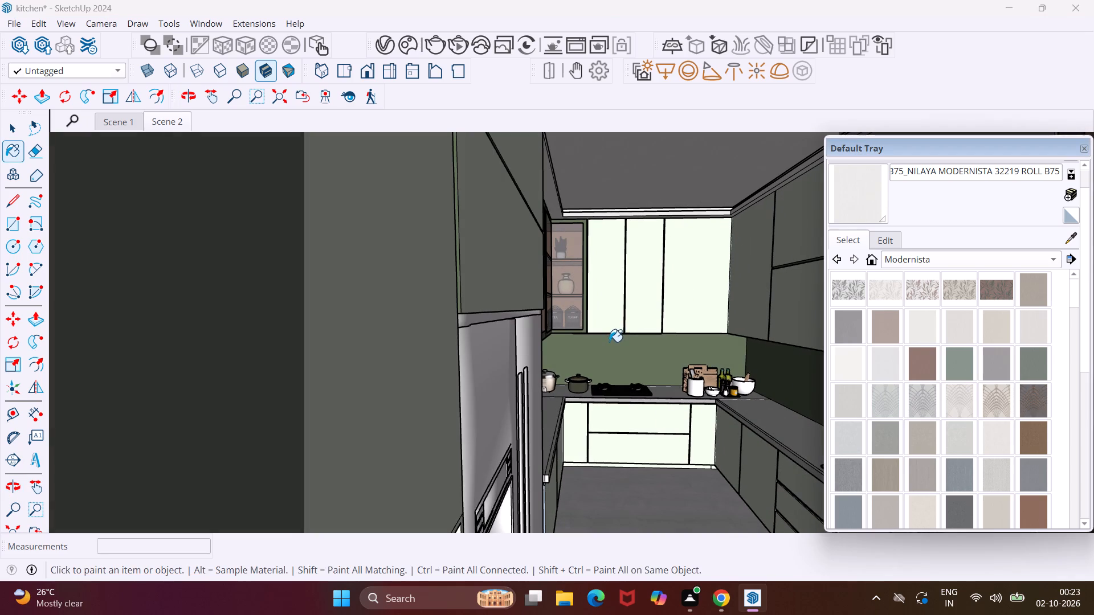
key("space")
Pull the interior view back and recentre it on the aisle, with the whole oven, fridge, cooktop wall, sink and ceiling light in frame.
scroll(597, 370, "down", 1)
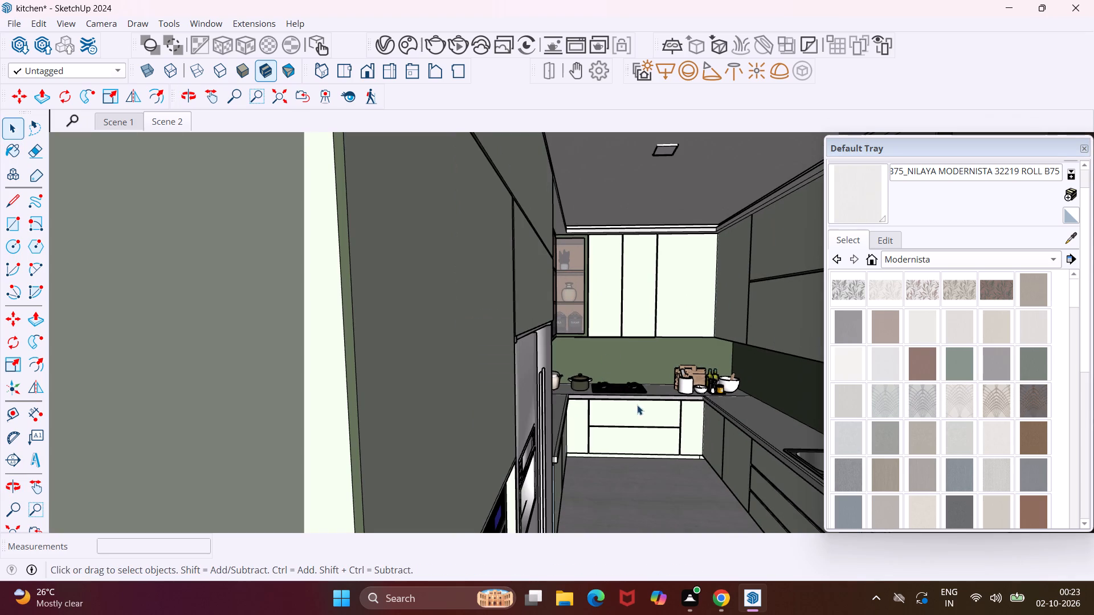
middle_click_drag(637, 405, 619, 409)
scroll(624, 419, "down", 1)
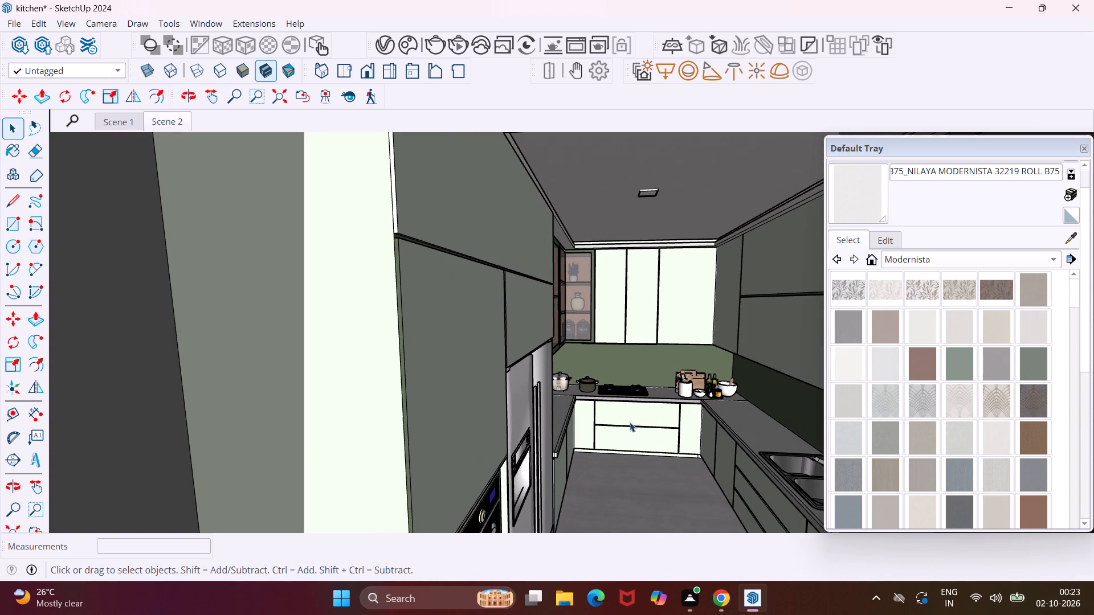
left_click_drag(666, 474, 643, 458)
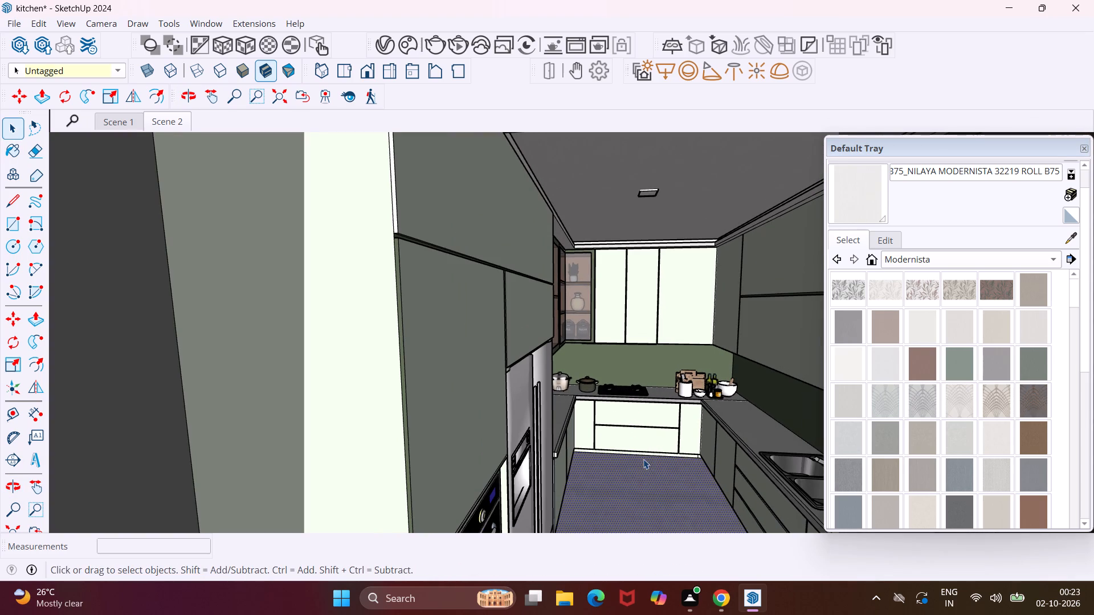
key("Escape")
key("space")
left_click(221, 94)
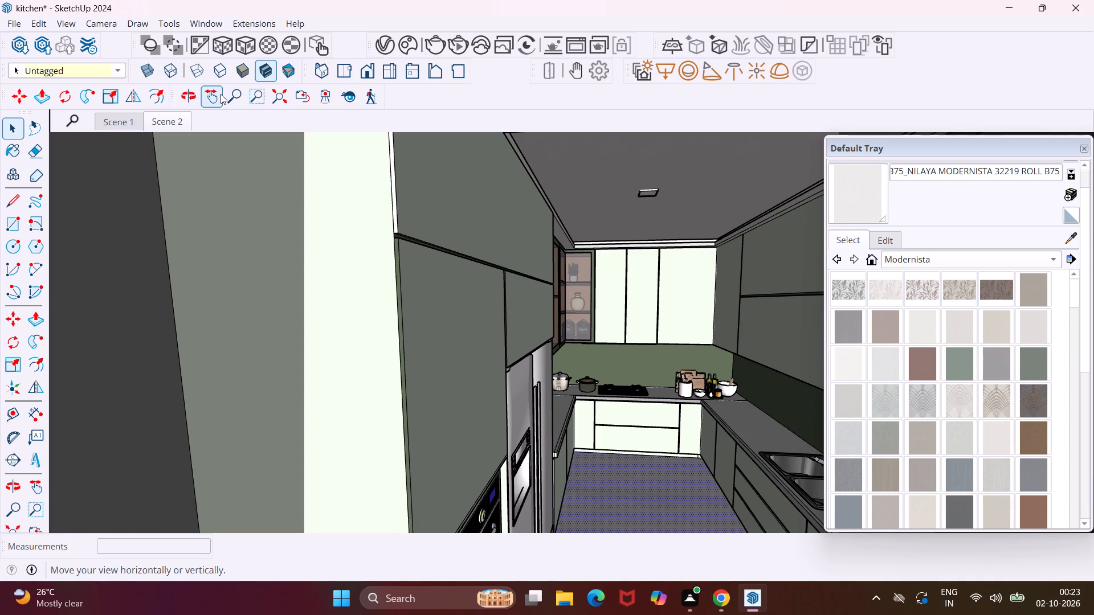
left_click_drag(648, 426, 586, 407)
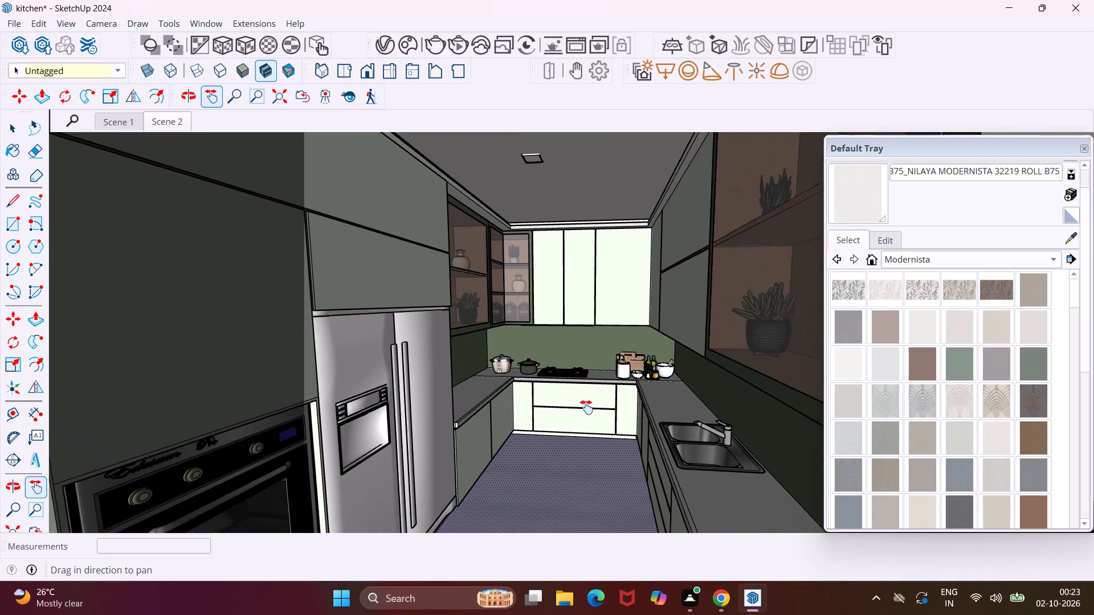
left_click_drag(586, 407, 613, 411)
left_click_drag(617, 447, 622, 442)
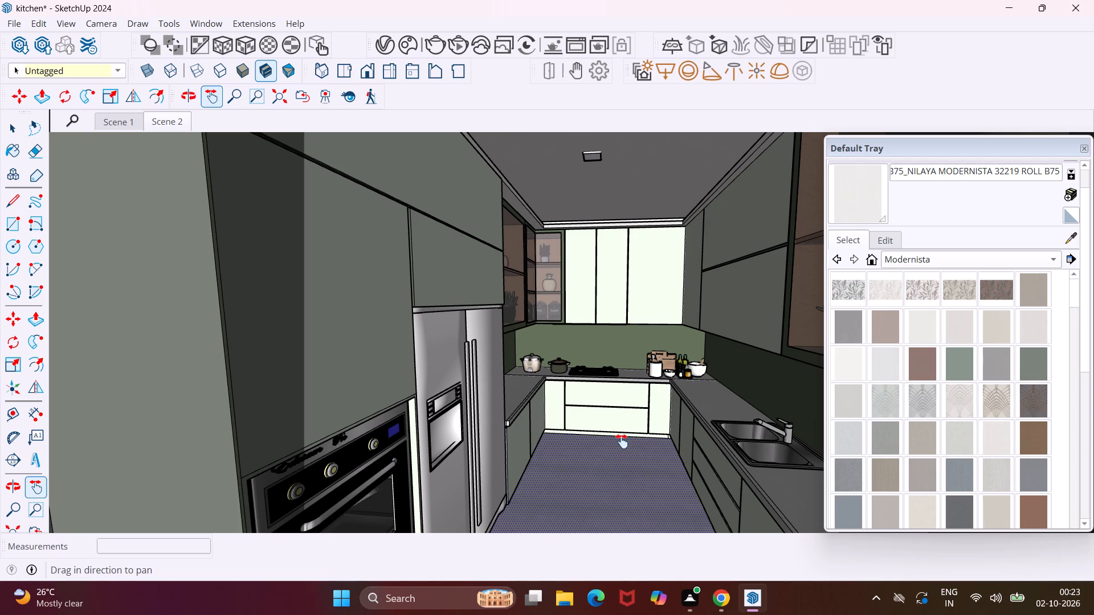
scroll(621, 441, "down", 1)
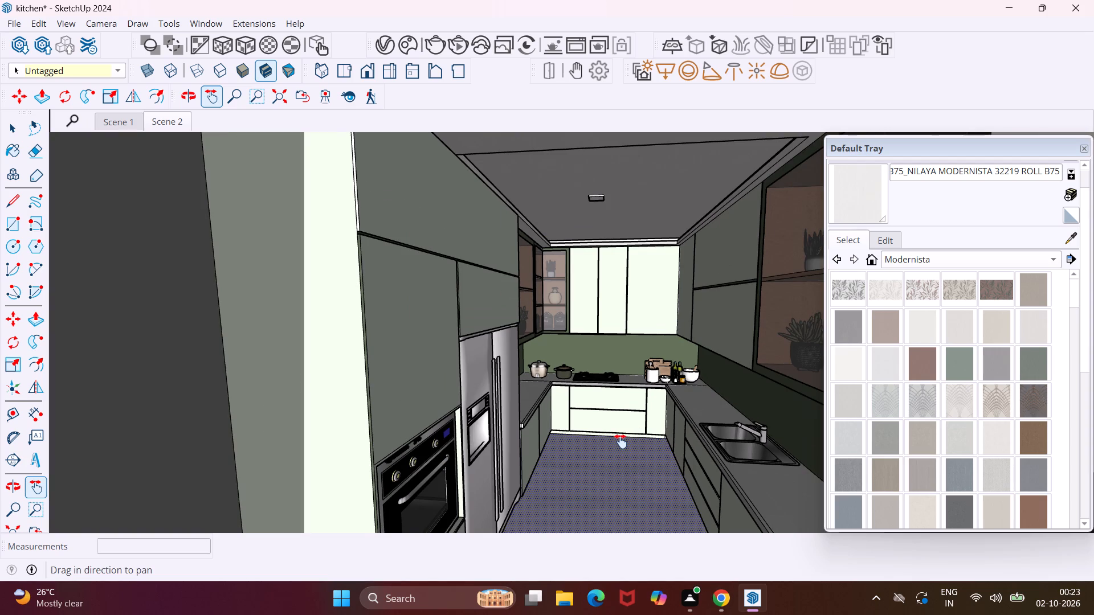
left_click_drag(621, 441, 602, 441)
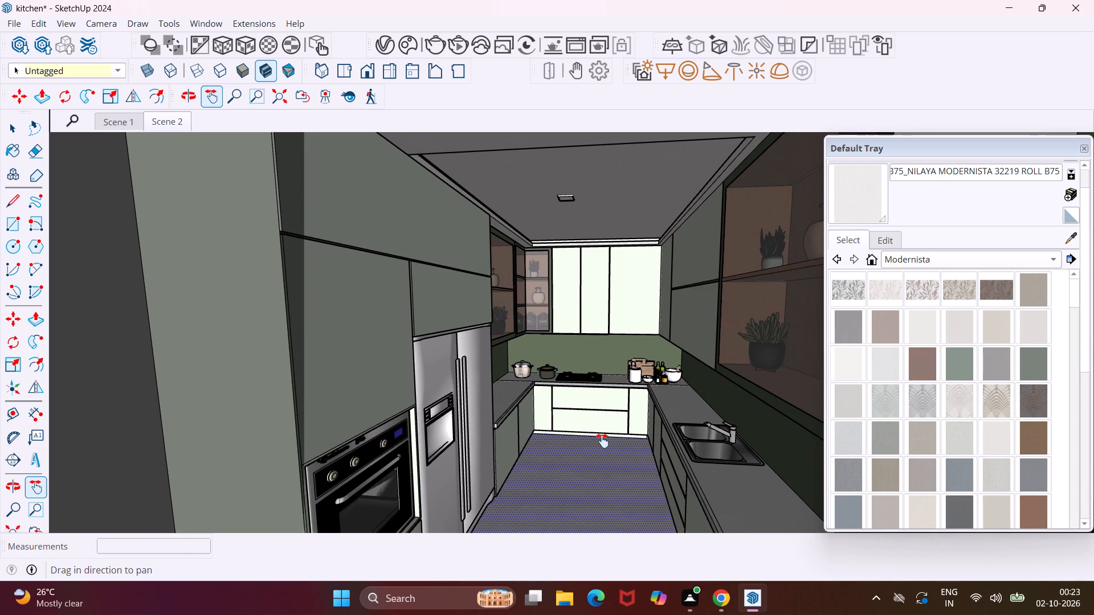
left_click_drag(602, 441, 601, 441)
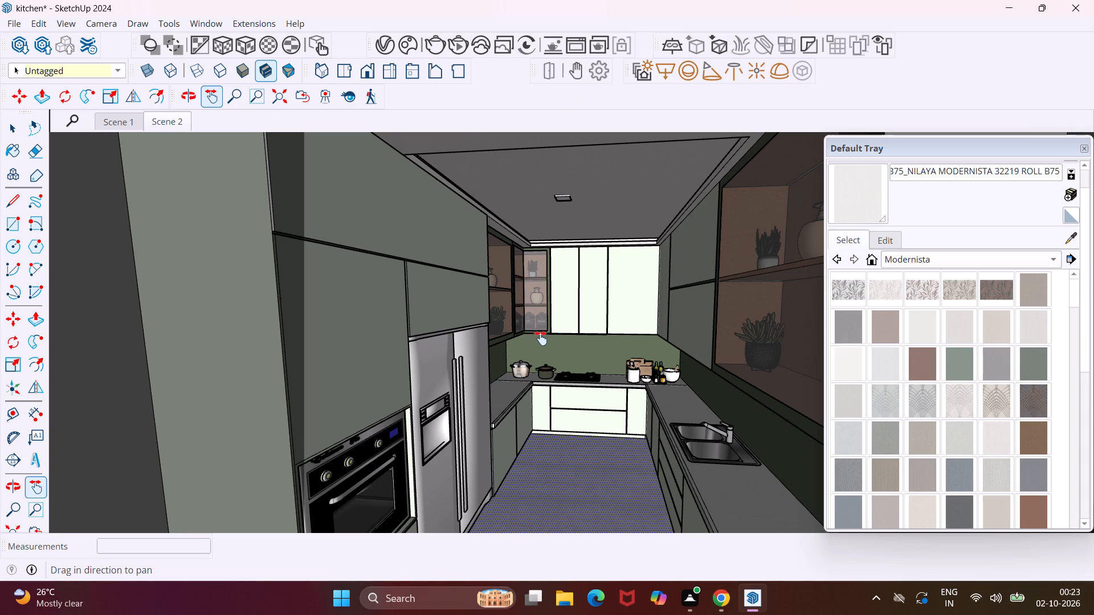
left_click_drag(541, 338, 539, 327)
middle_click_drag(564, 375, 570, 360)
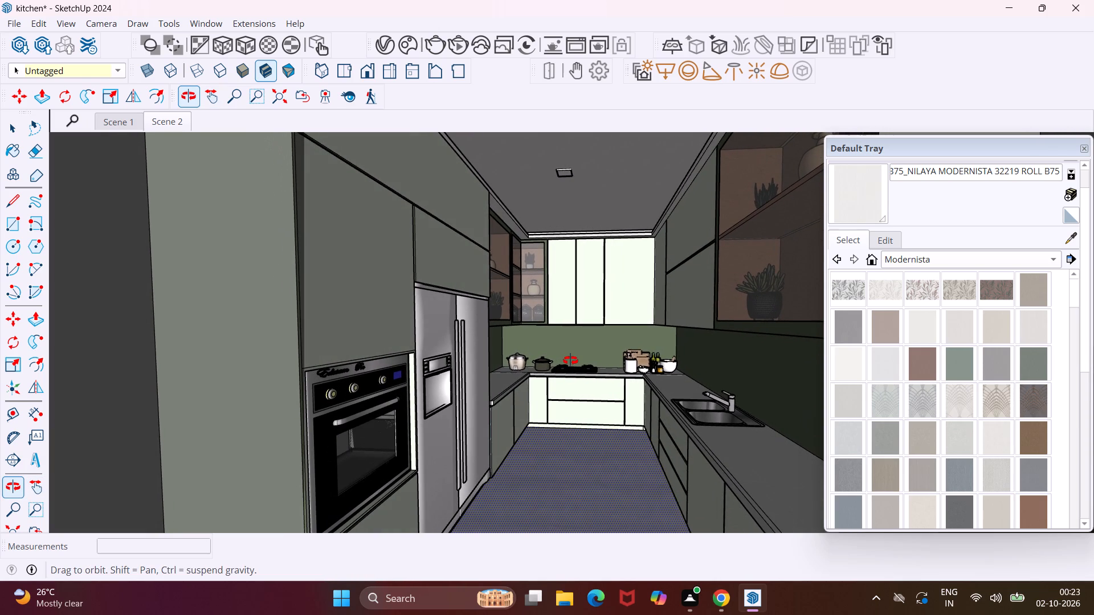
middle_click_drag(570, 360, 570, 362)
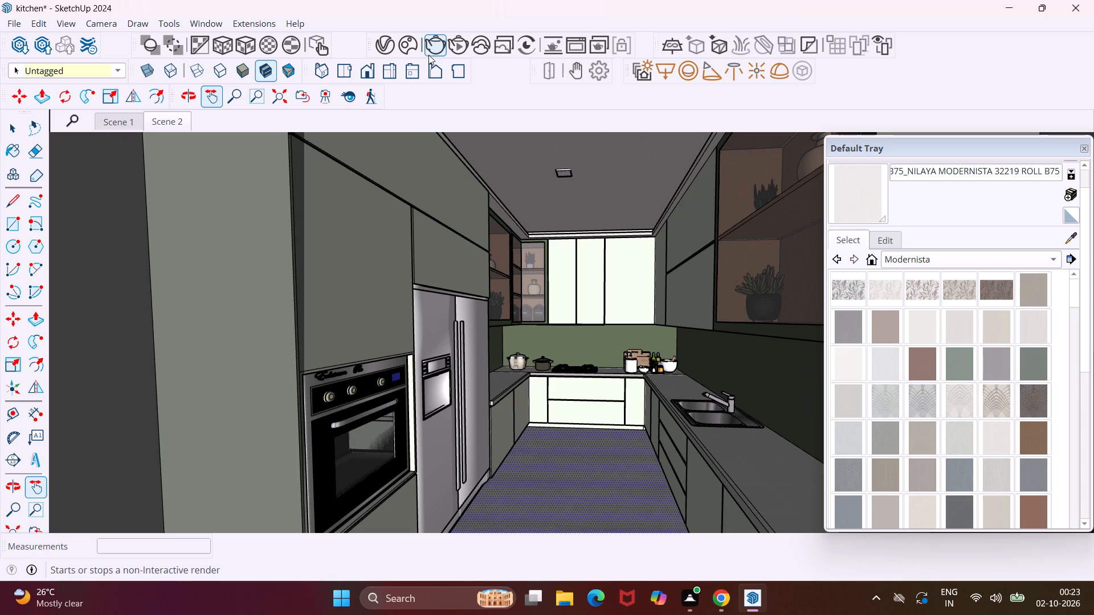
Start a non-interactive V-Ray render of the current kitchen view.
left_click(428, 53)
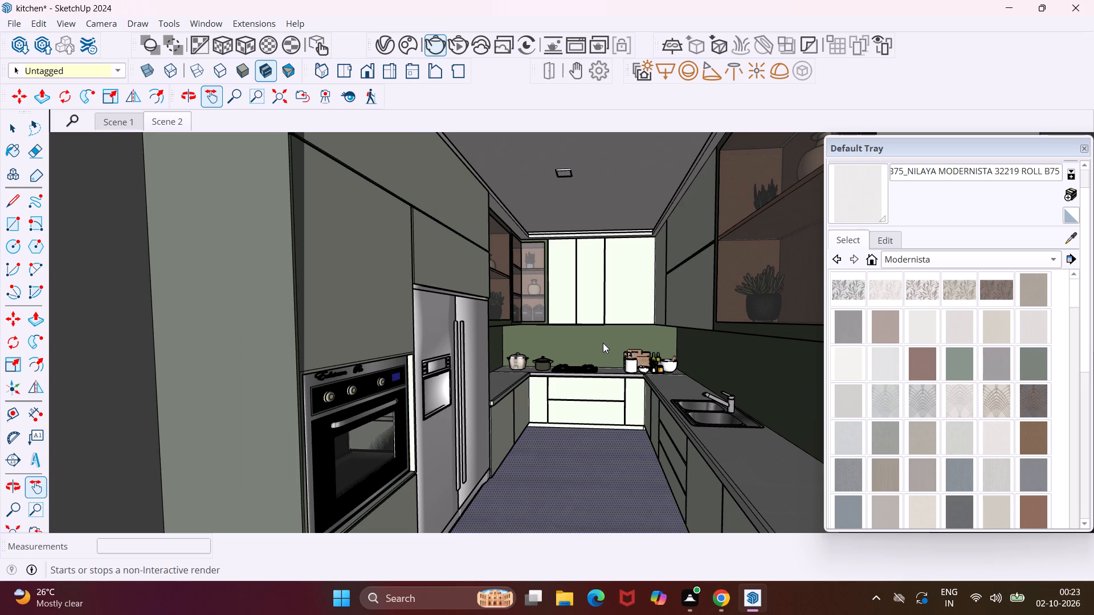
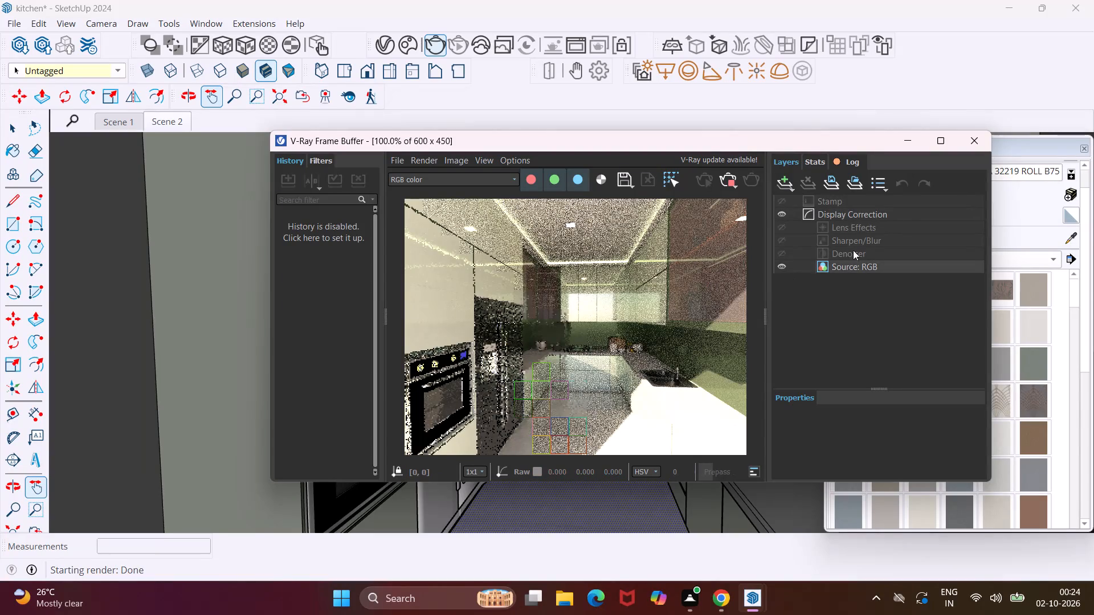
Close the V-Ray render window and add a new scene from the current interior view of the kitchen.
left_click(967, 147)
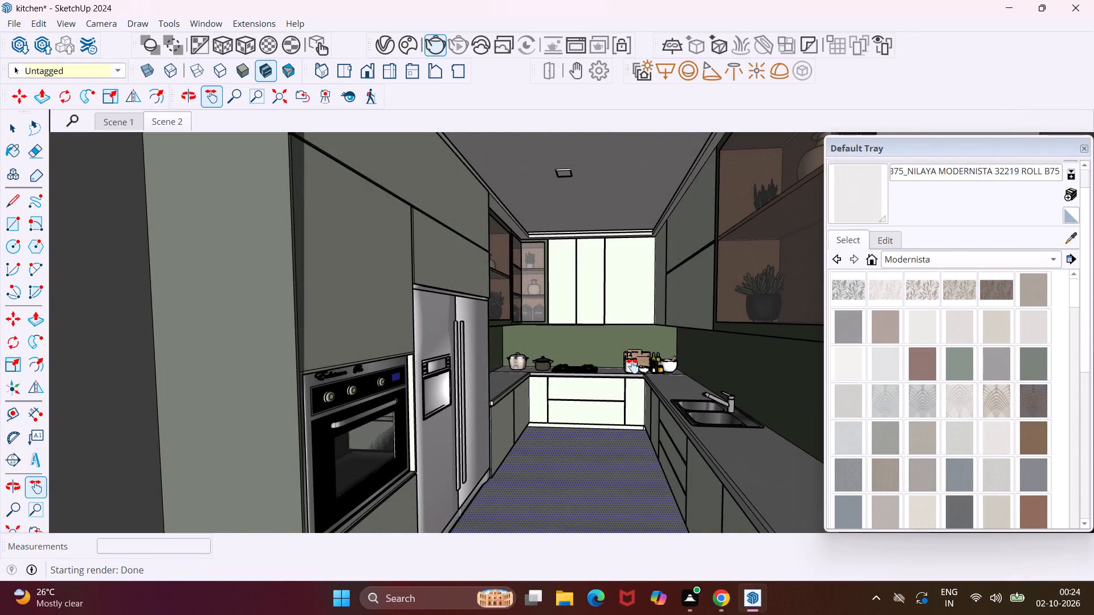
scroll(836, 251, "up", 7)
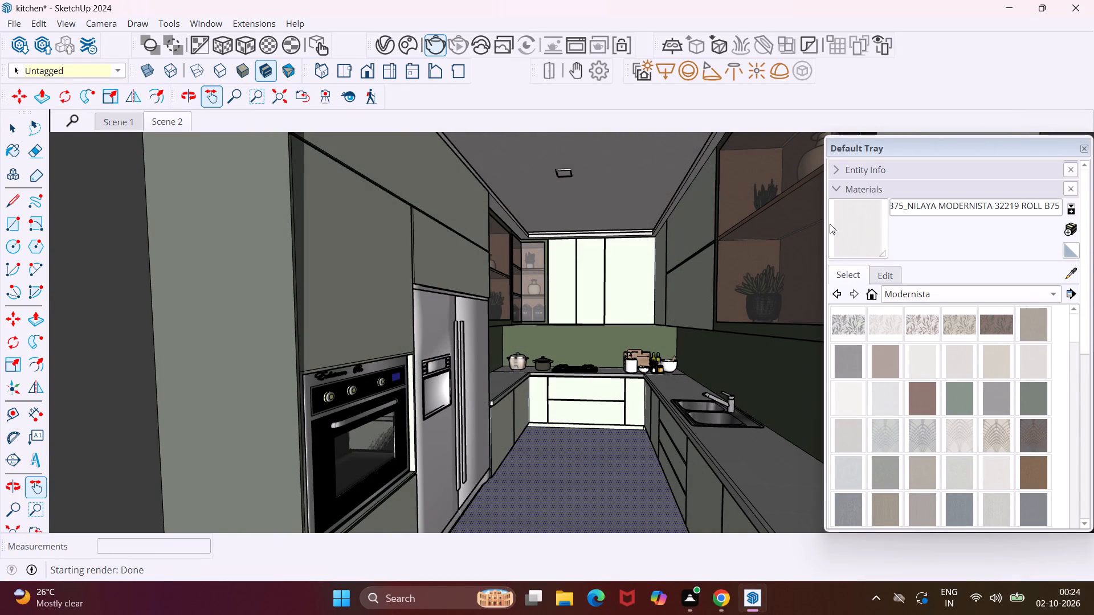
left_click(835, 193)
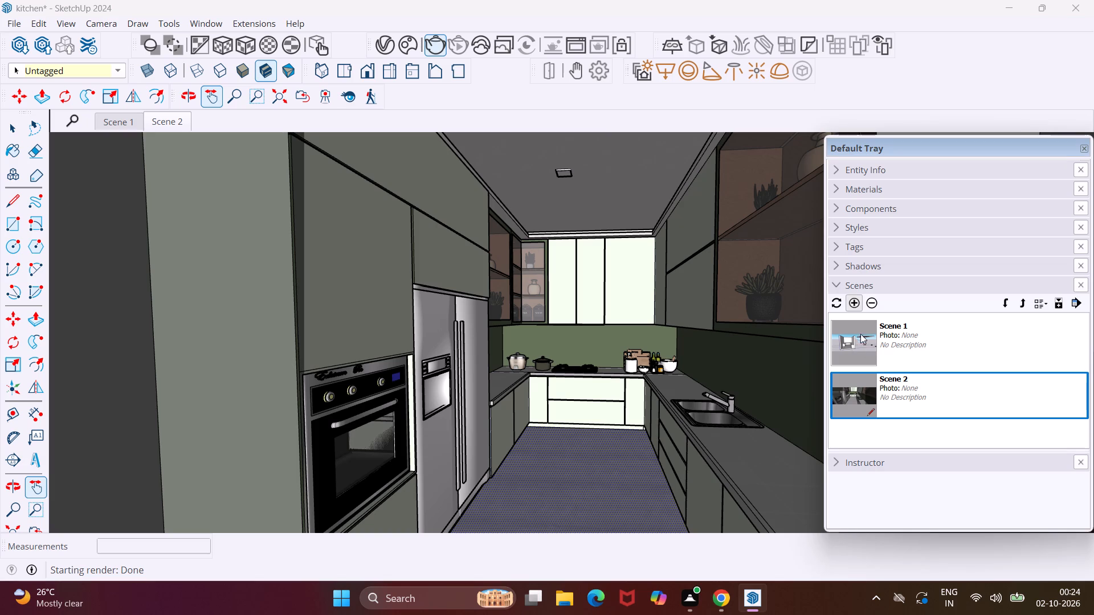
left_click(852, 304)
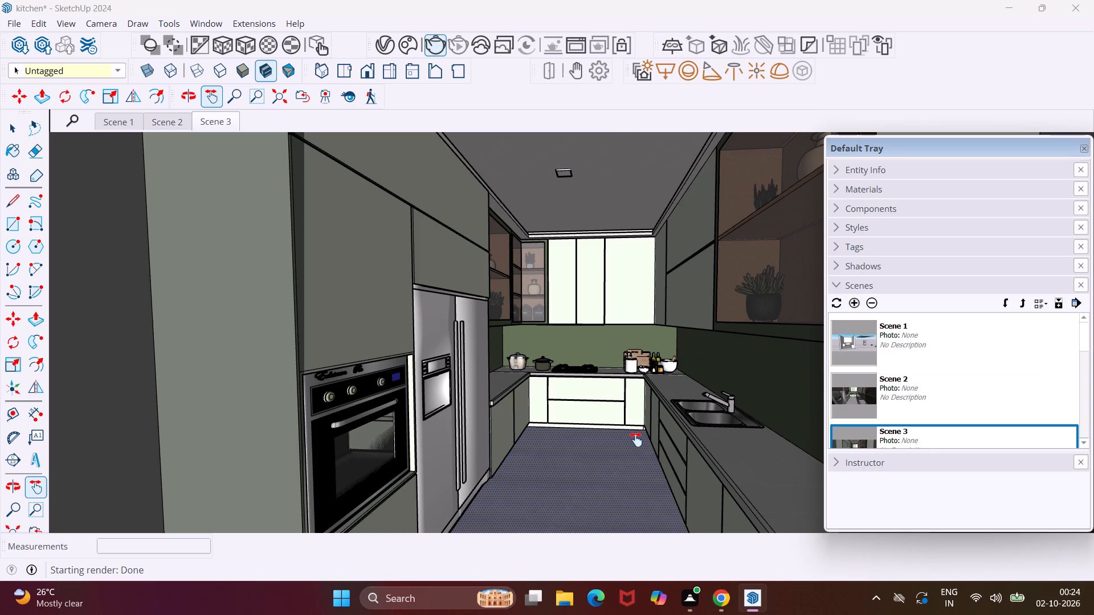
Save the kitchen model and close SketchUp.
scroll(612, 441, "down", 1)
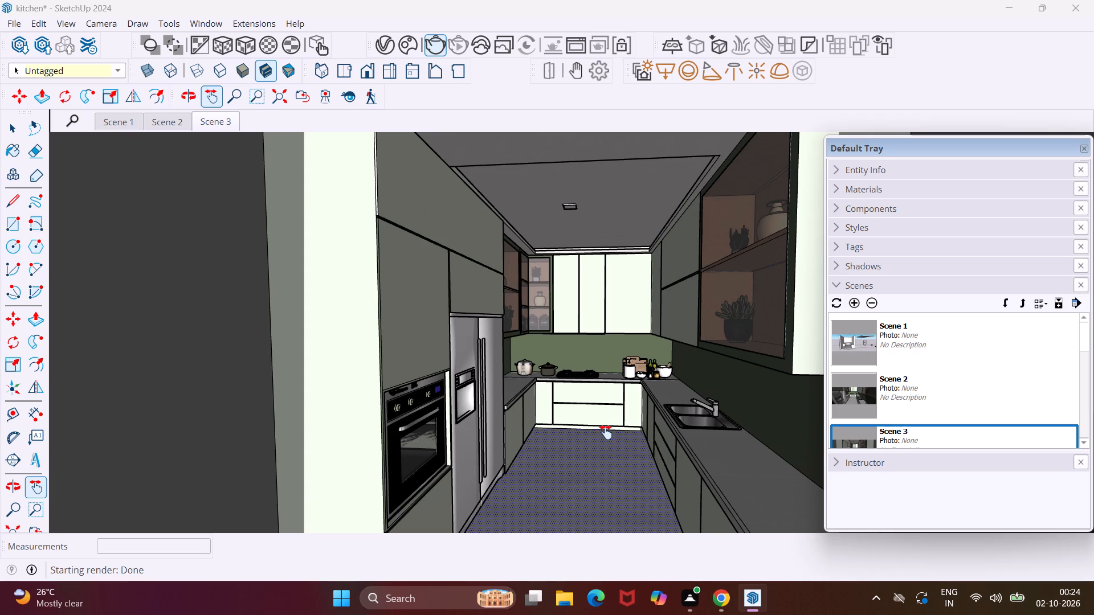
key("ctrl+s")
left_click(1066, 0)
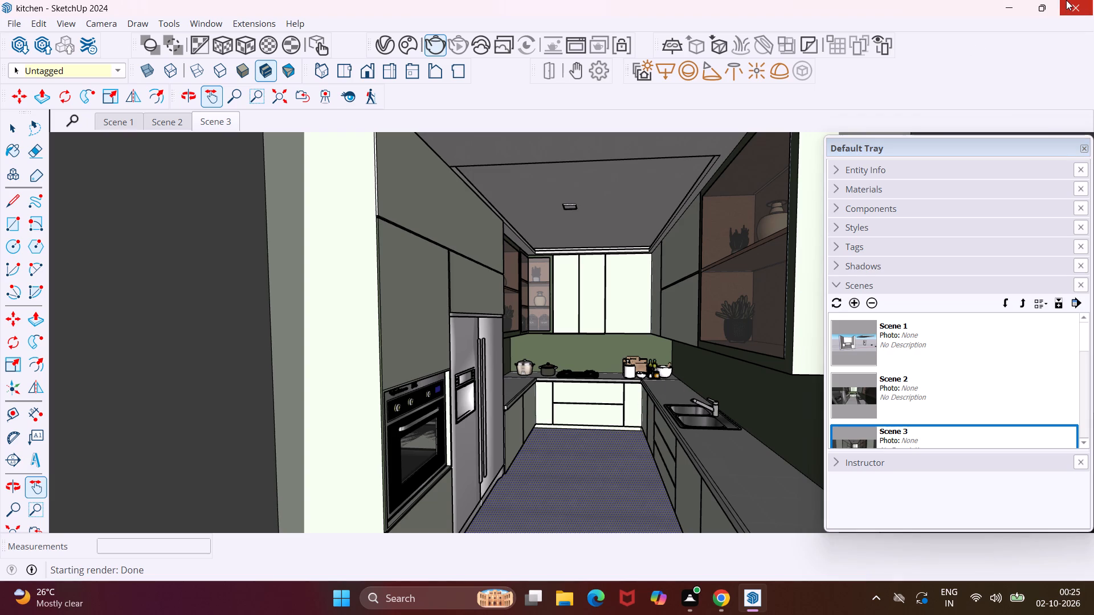